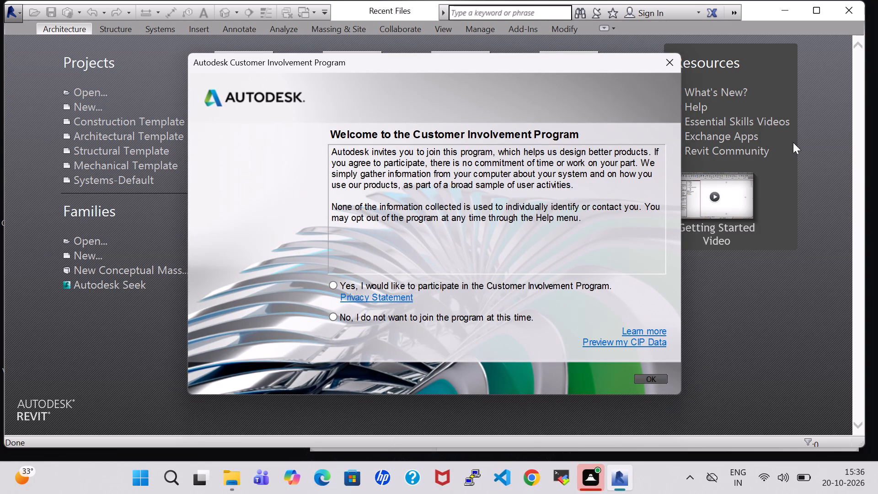
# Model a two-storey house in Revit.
# Dismiss the Customer Involvement Program invitation and create a new project from the Architectural Template.
pyautogui.click(676, 61)
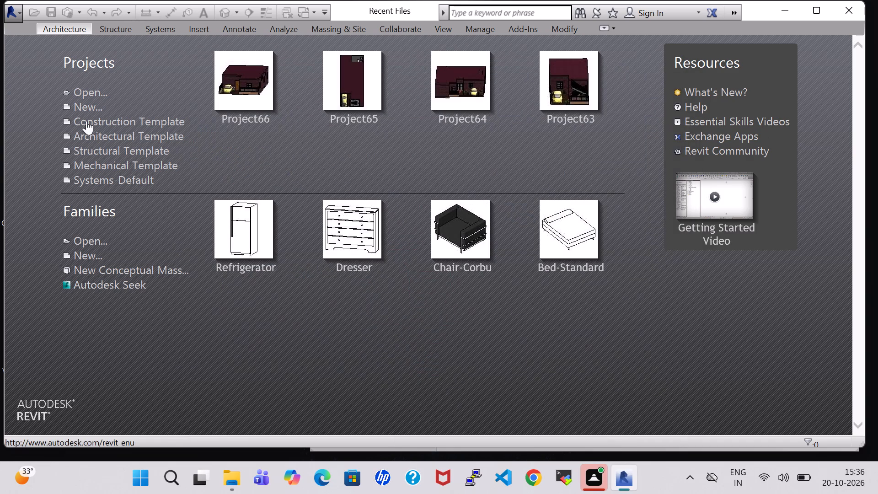
pyautogui.click(89, 109)
pyautogui.click(337, 196)
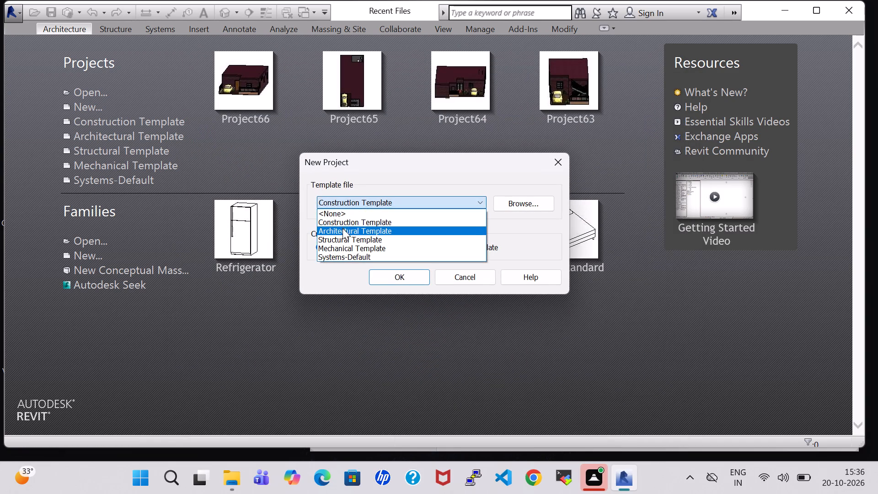
pyautogui.click(343, 228)
pyautogui.click(389, 270)
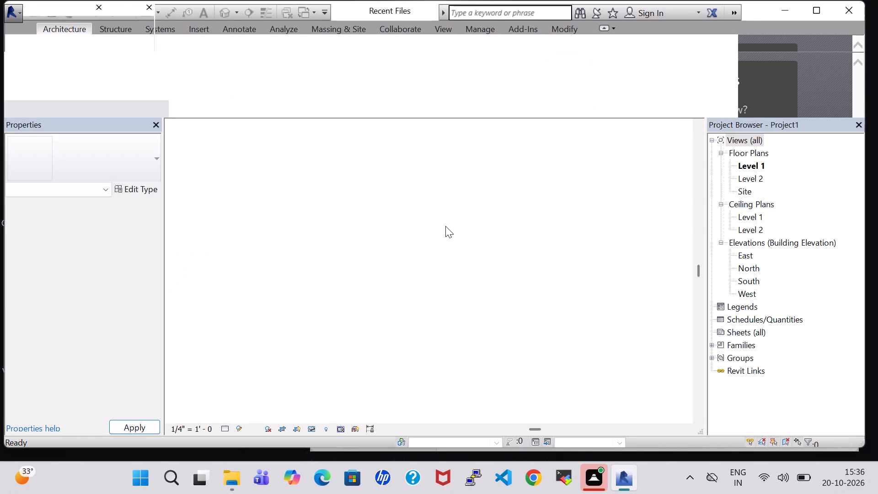
# Draw a closed rectangle of Generic - 8" walls, 20' wide by 30' deep, with an unconnected height of 10'.
pyautogui.click(64, 52)
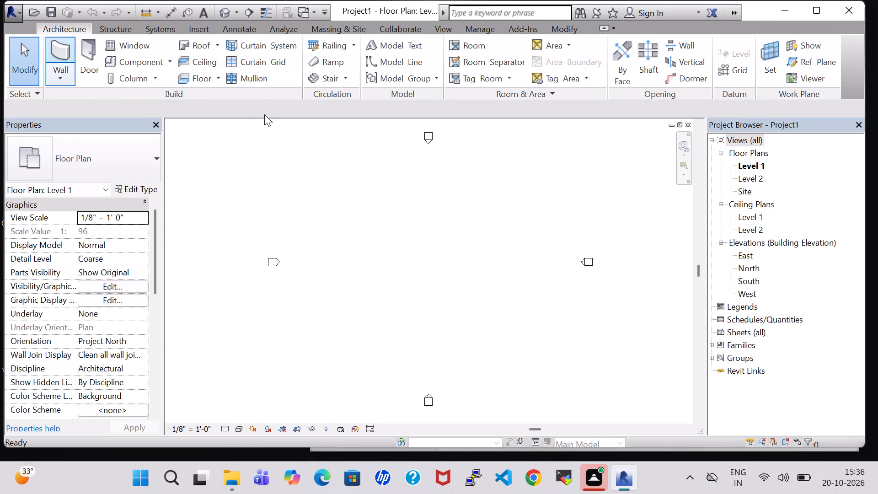
pyautogui.moveTo(201, 109); pyautogui.dragTo(202, 116)
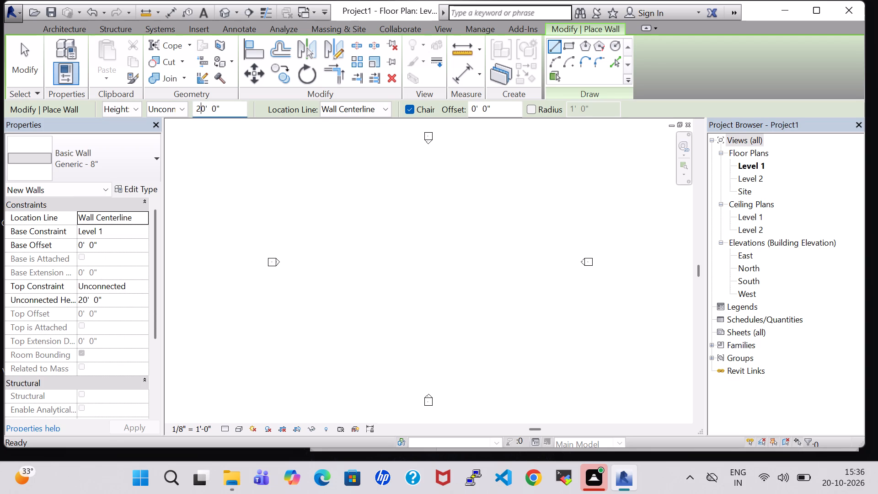
pyautogui.press('BackSpace')
pyautogui.press('1')
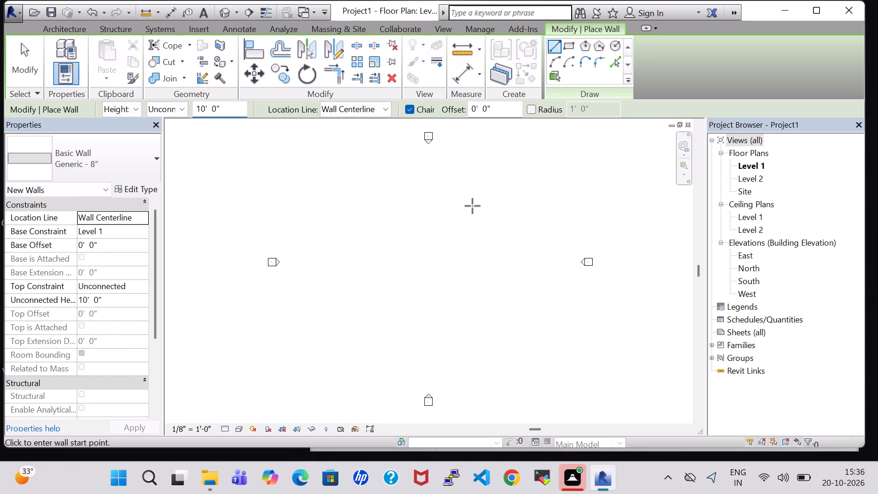
pyautogui.press('Return')
pyautogui.click(333, 193)
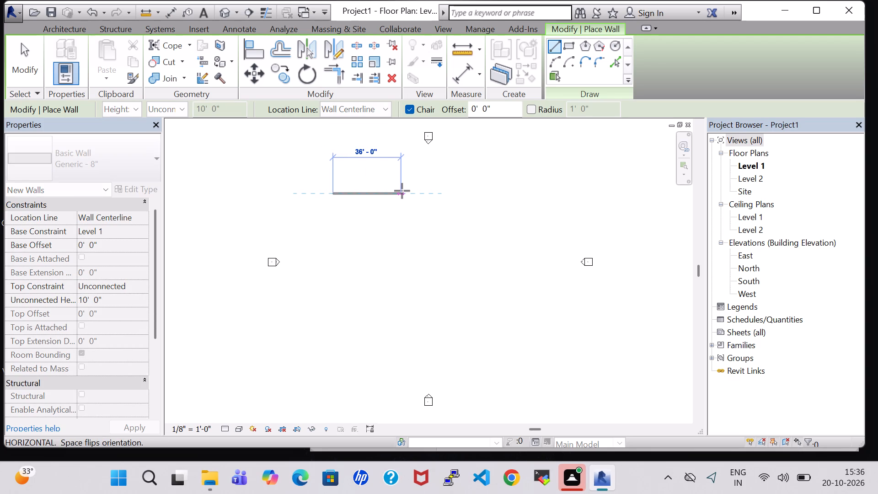
pyautogui.write('20')
pyautogui.press('Return')
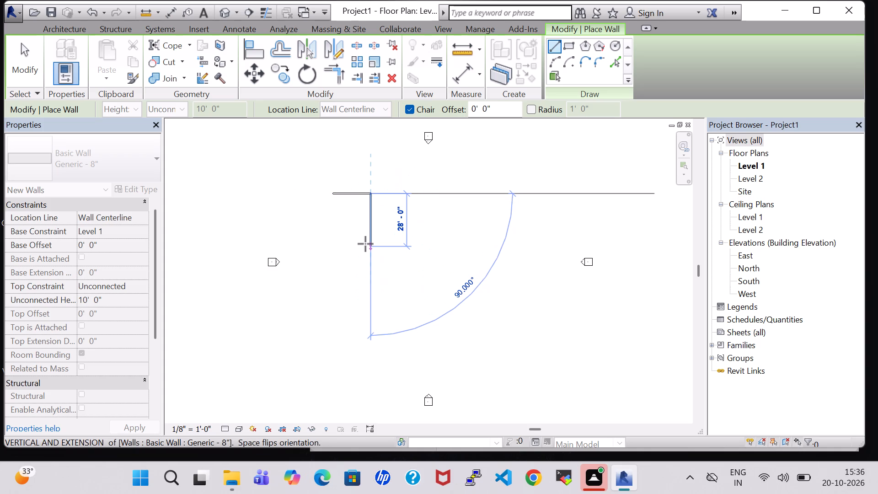
pyautogui.write('30')
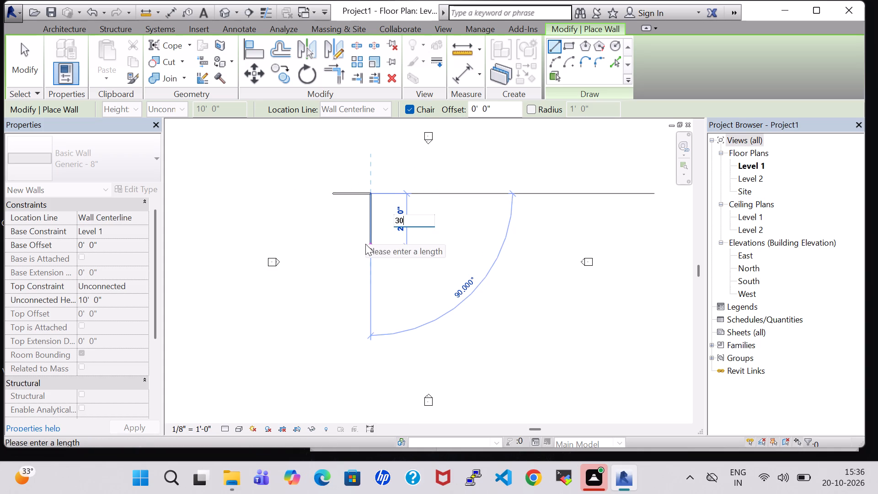
pyautogui.press('Return')
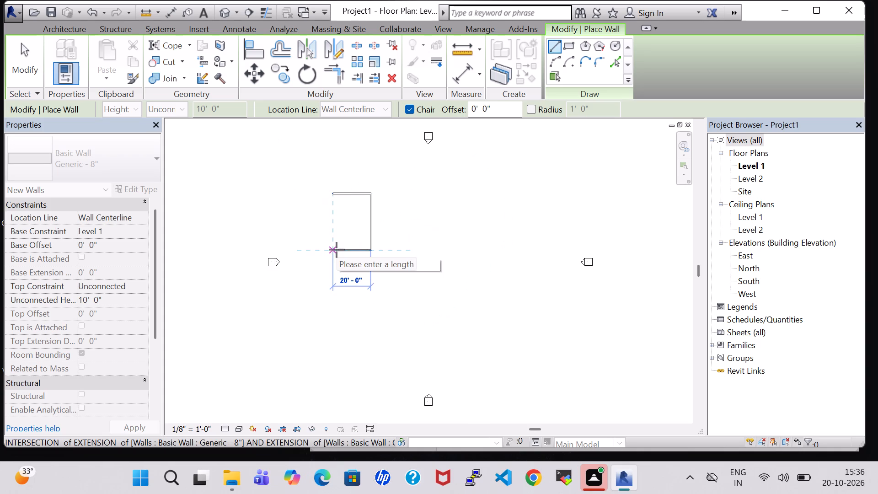
pyautogui.click(333, 251)
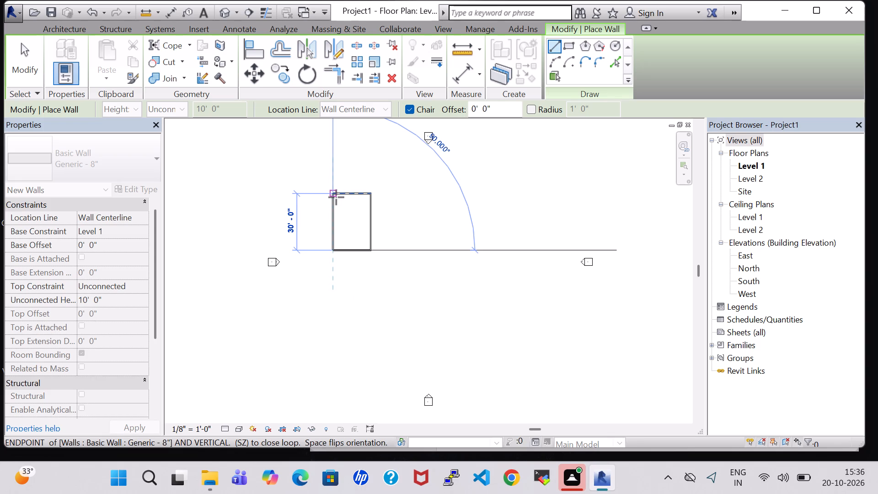
pyautogui.click(336, 197)
pyautogui.scroll(8, 336, 197)
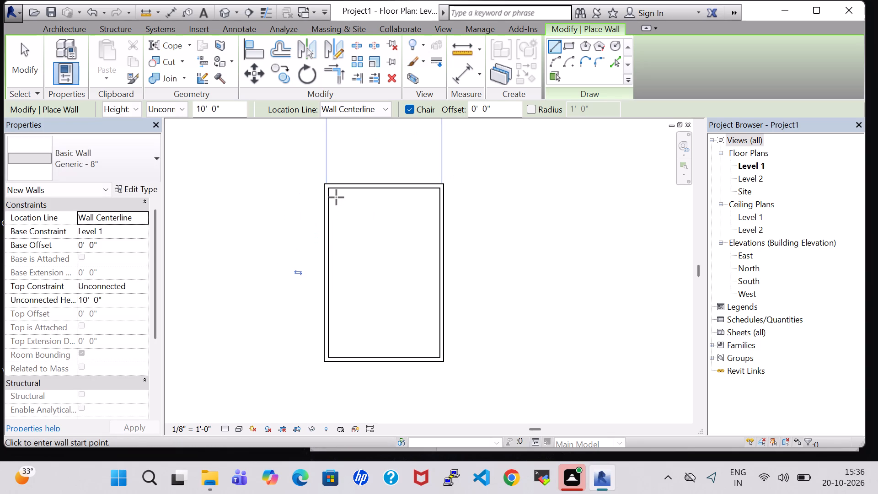
pyautogui.press('Escape')
pyautogui.press('Escape')
# Draw a 15' vertical partition wall down from the upper exterior wall, starting 10' from the upper-left corner.
pyautogui.moveTo(367, 208); pyautogui.dragTo(417, 183, button='middle')
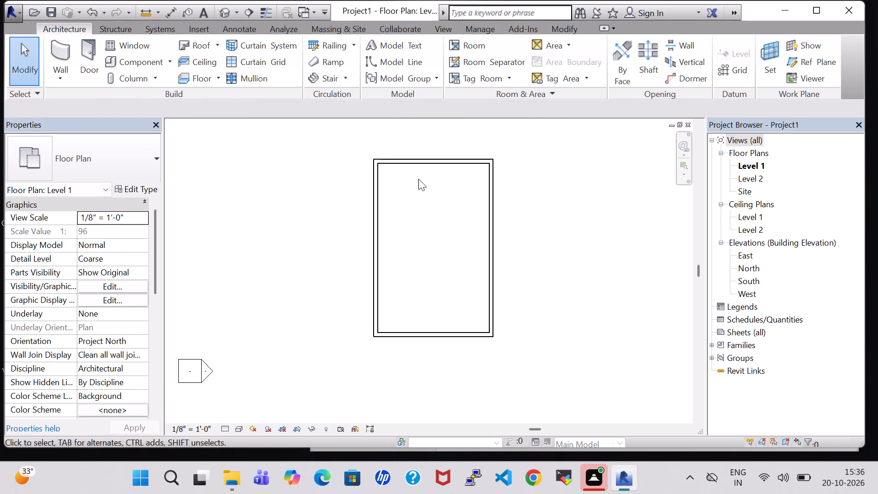
pyautogui.click(61, 46)
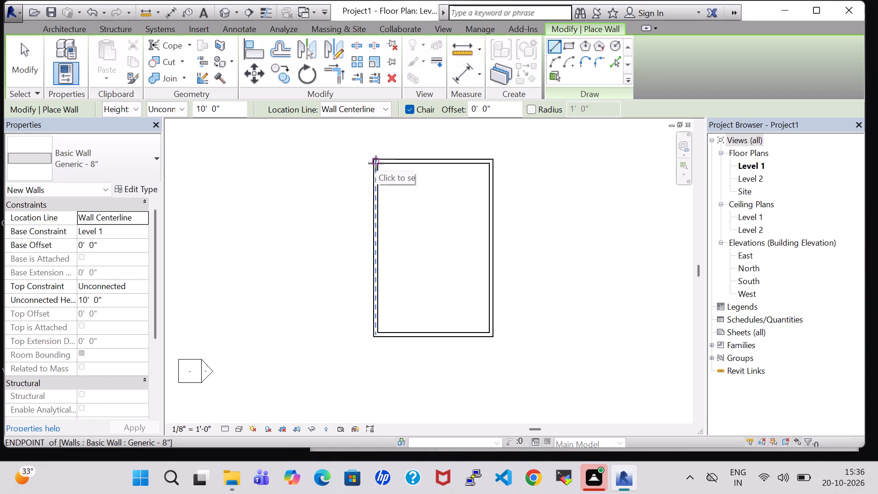
pyautogui.write('10')
pyautogui.press('Return')
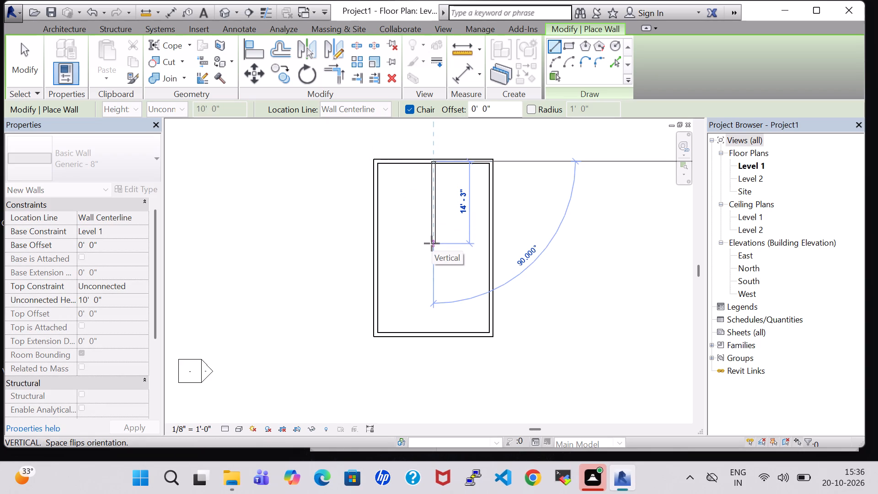
pyautogui.write('15')
pyautogui.press('Return')
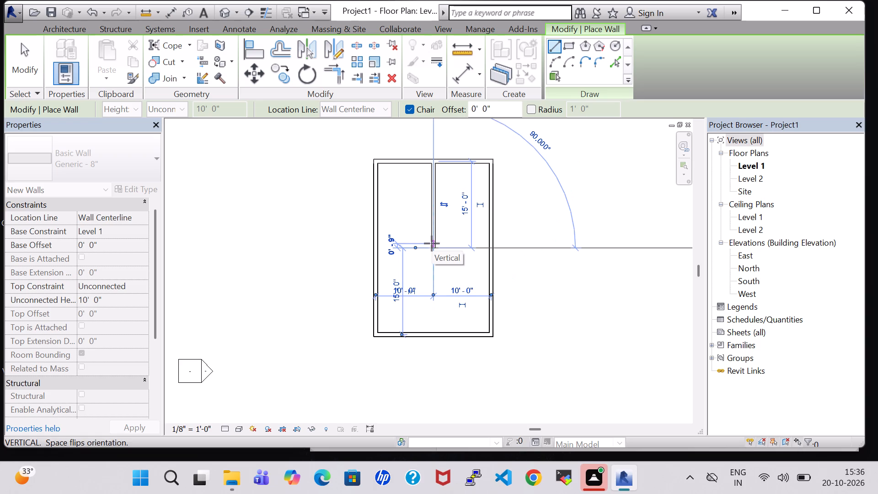
pyautogui.press('Escape')
pyautogui.press('Escape')
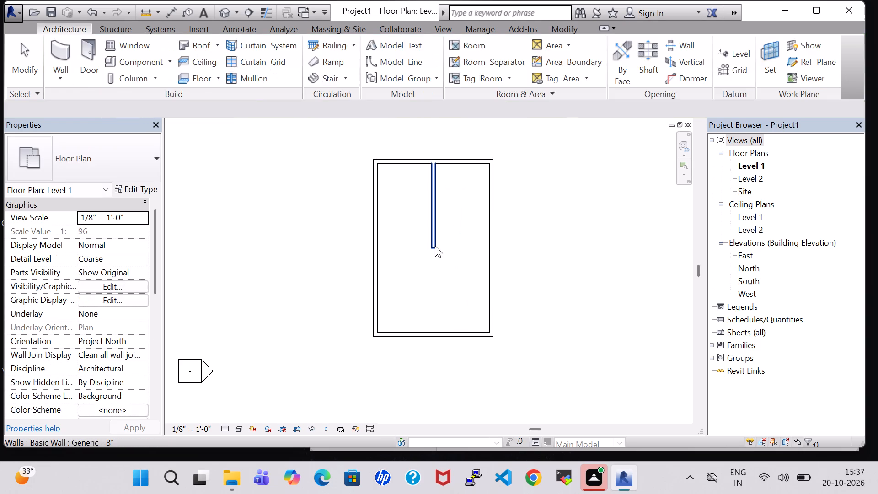
# Shorten the vertical partition wall to 10'-6" by moving its lower end up.
pyautogui.click(435, 246)
pyautogui.press('Up')
pyautogui.press('Up')
pyautogui.press('Up')
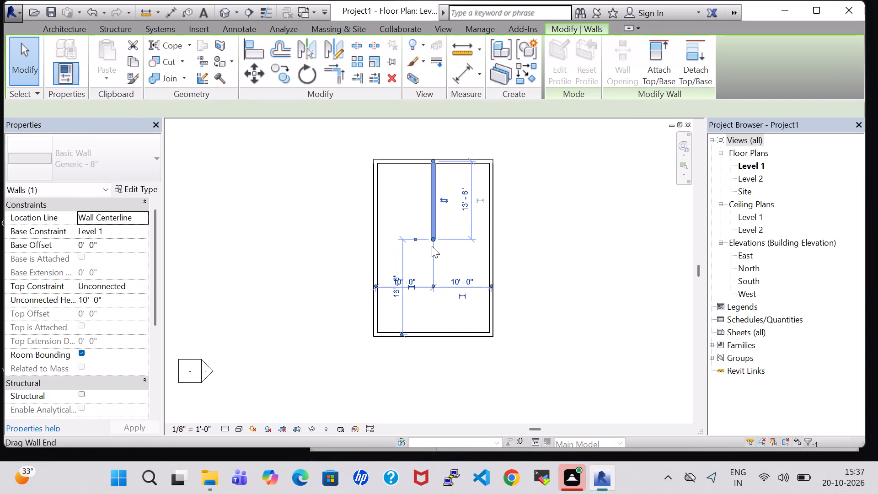
pyautogui.press('Up')
pyautogui.press('Up')
pyautogui.press('Up')
pyautogui.press('Up')
pyautogui.press('Up')
pyautogui.press('Up')
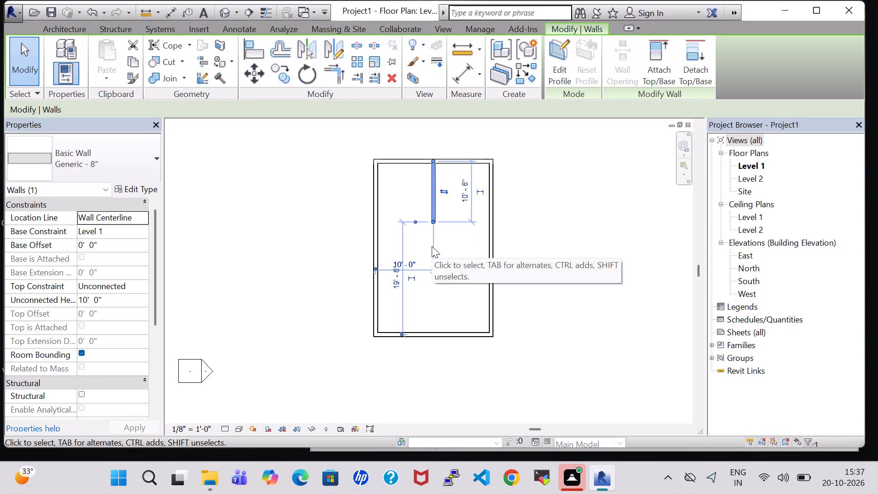
pyautogui.click(565, 223)
# Draw horizontal walls from the vertical partition's lower end to the left and right exterior walls.
pyautogui.click(64, 44)
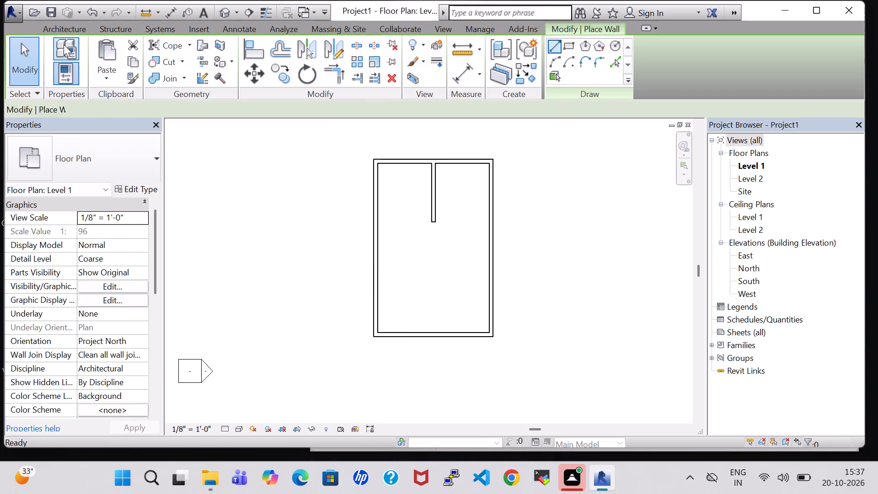
pyautogui.click(436, 220)
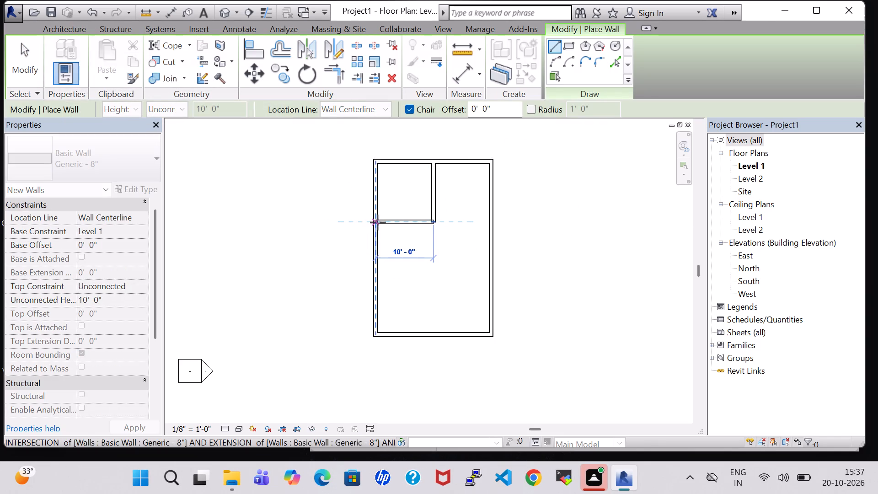
pyautogui.click(378, 222)
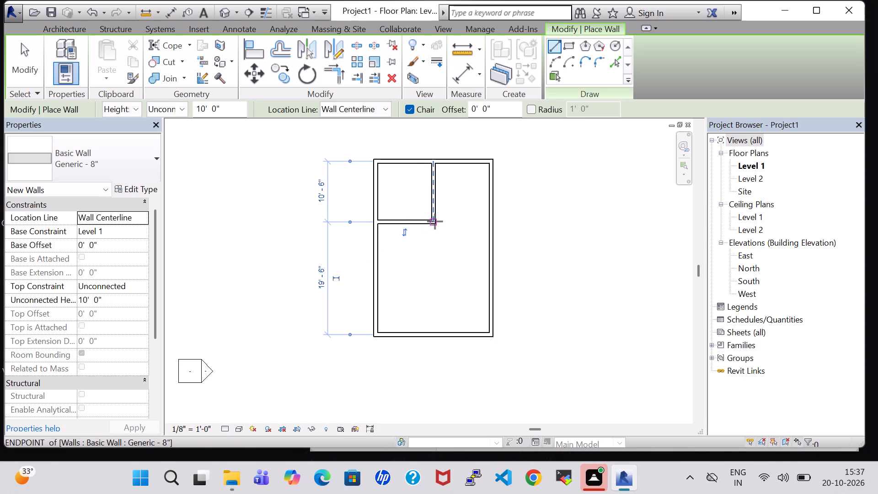
pyautogui.click(435, 221)
pyautogui.click(487, 222)
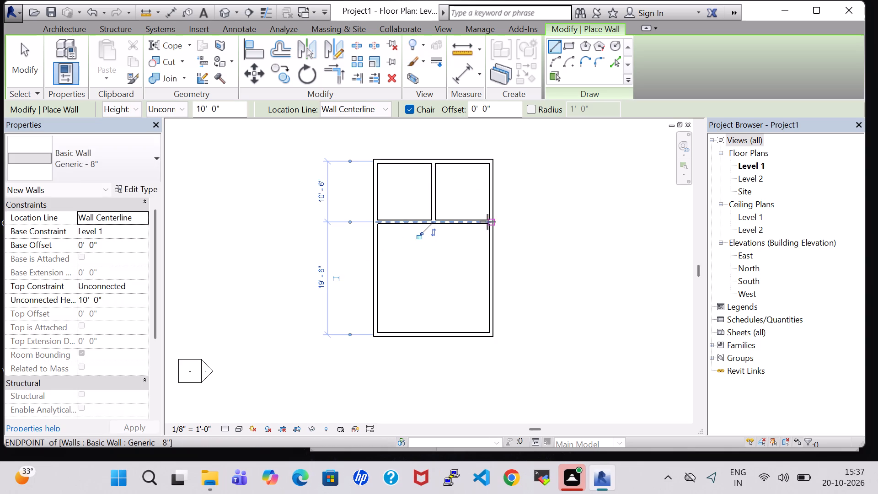
# Draw a horizontal wall across the upper-right room, about 2'-9" below the upper exterior wall.
pyautogui.scroll(4, 433, 183)
pyautogui.click(433, 172)
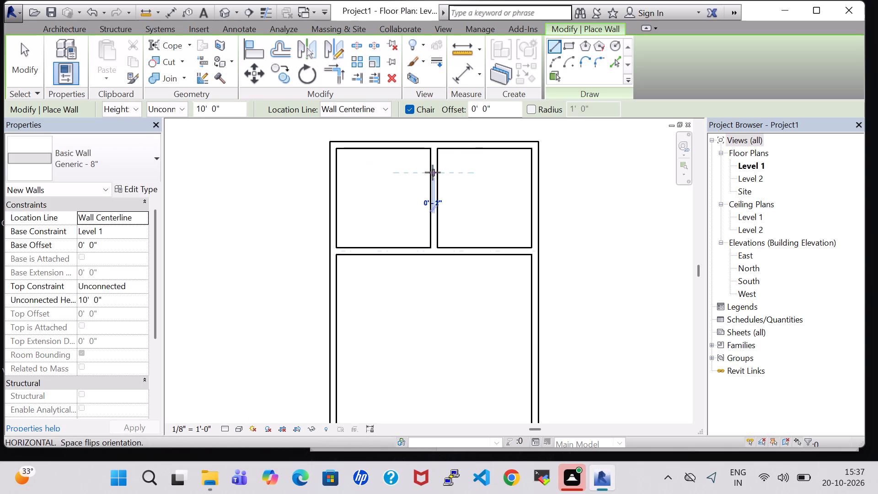
pyautogui.click(535, 172)
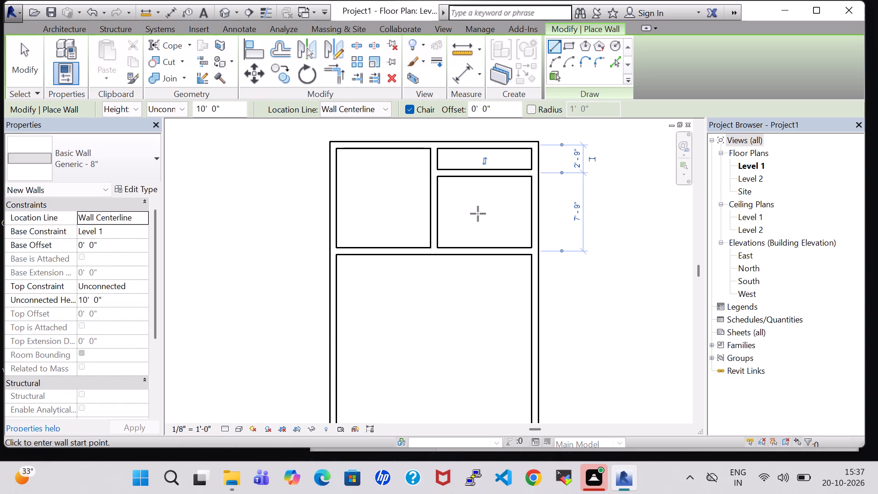
pyautogui.press('Escape')
pyautogui.press('Escape')
# Move the short horizontal wall in the upper-right room down to 3'-6" from the upper exterior wall.
pyautogui.click(473, 175)
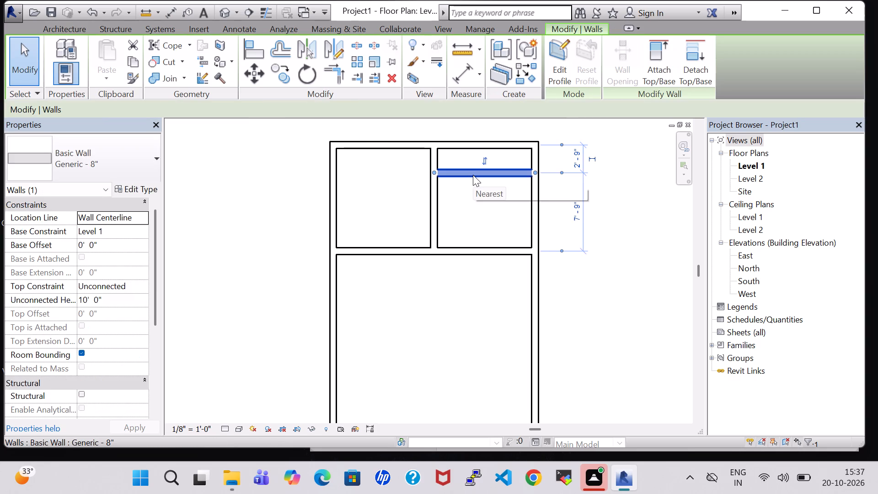
pyautogui.press('Down')
pyautogui.press('Down')
pyautogui.press('Down')
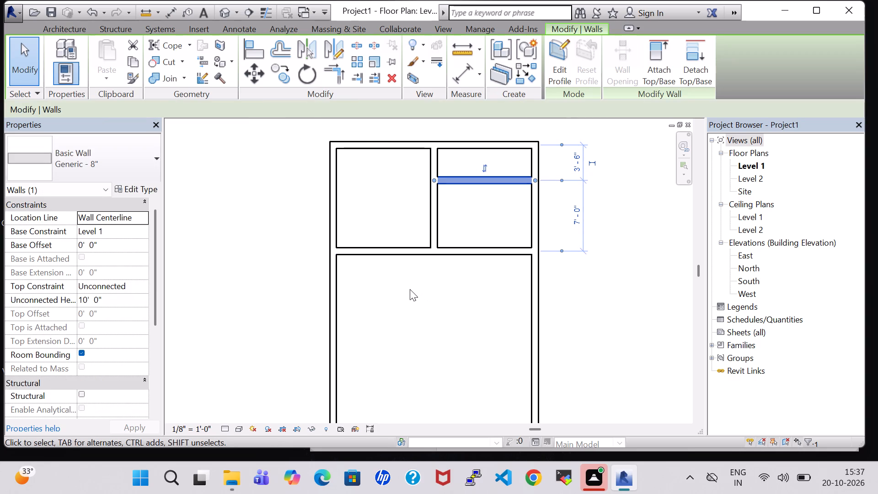
# Move the full-width horizontal partition down to deepen the rooms above it, past 8'-0" from the short upper-right wall.
pyautogui.click(393, 255)
pyautogui.press('Down')
pyautogui.press('Down')
pyautogui.press('Down')
pyautogui.press('Down')
pyautogui.press('Down')
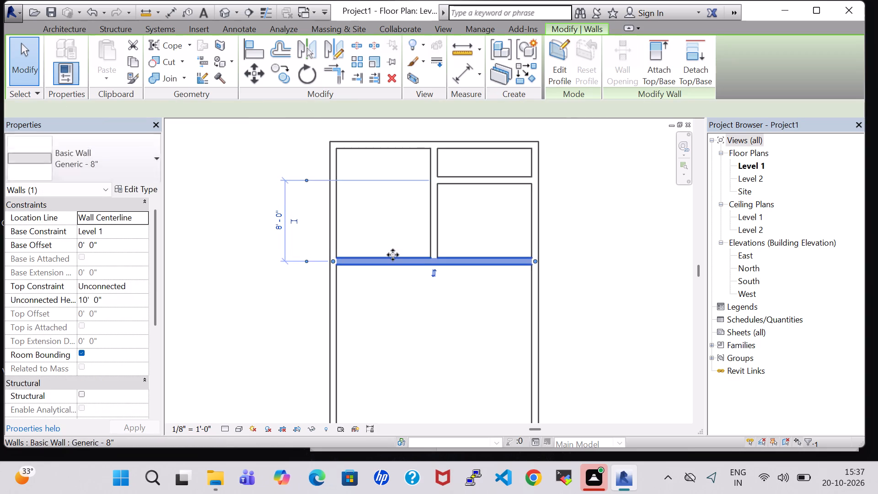
pyautogui.press('Down')
pyautogui.press('Down')
pyautogui.click(573, 219)
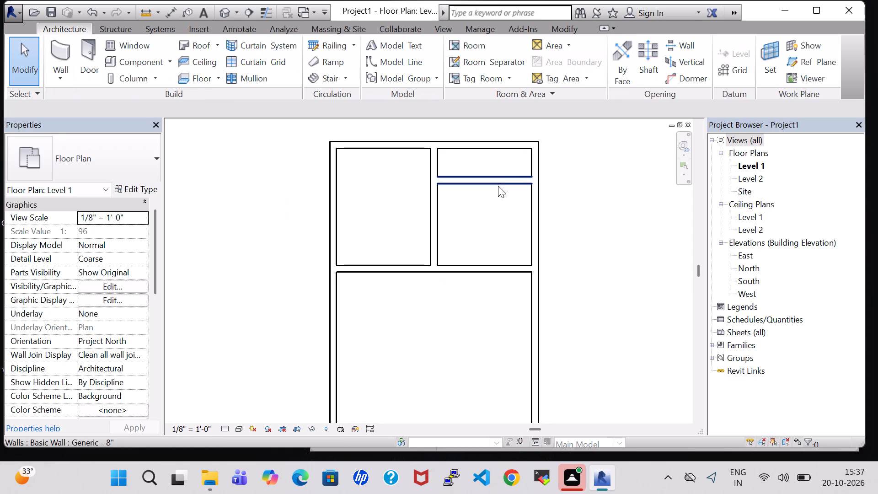
# Nudge the short upper-right wall down to 8'-6" from the full-width partition, and nudge that partition slightly down too.
pyautogui.click(496, 185)
pyautogui.press('Down')
pyautogui.click(476, 265)
pyautogui.press('Down')
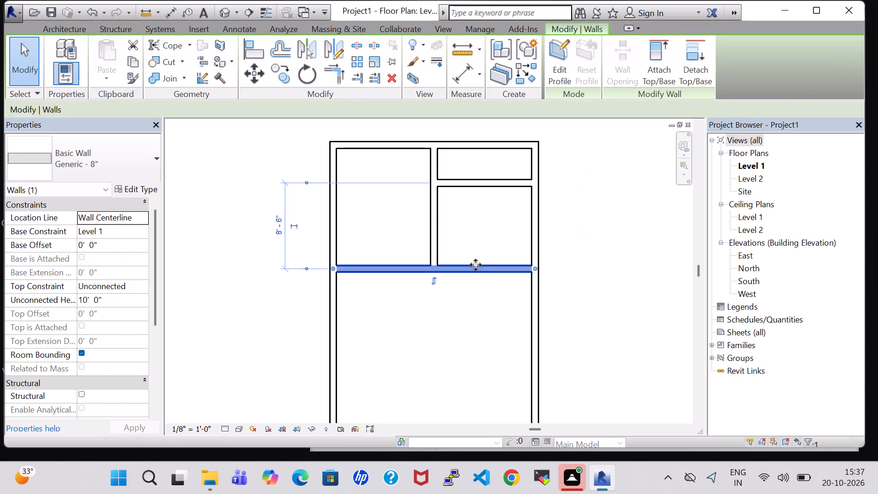
pyautogui.click(620, 257)
# Draw a 10' horizontal wall inward from the left exterior wall, about 8' below the full-width partition.
pyautogui.scroll(-2, 510, 306)
pyautogui.moveTo(474, 319); pyautogui.dragTo(442, 288, button='middle')
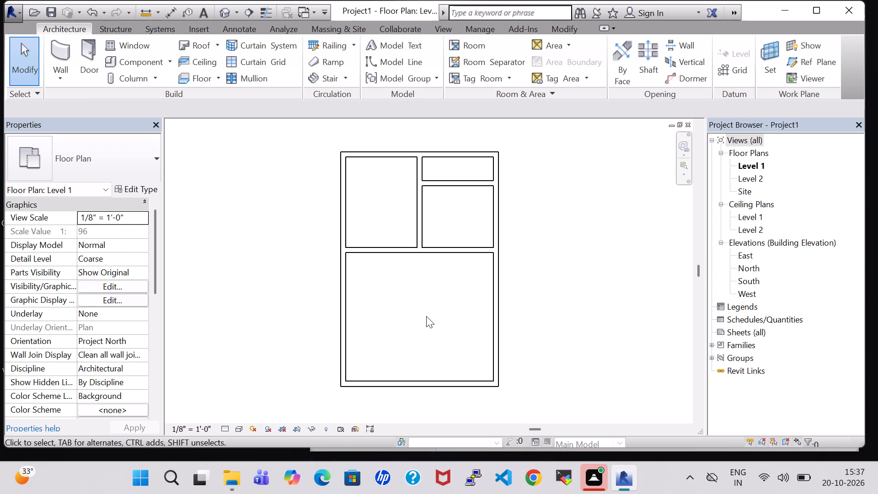
pyautogui.click(63, 41)
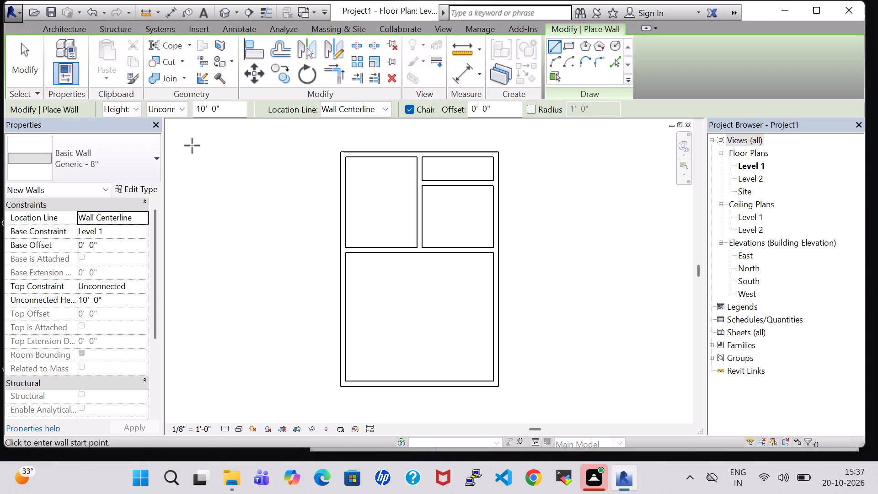
pyautogui.click(344, 311)
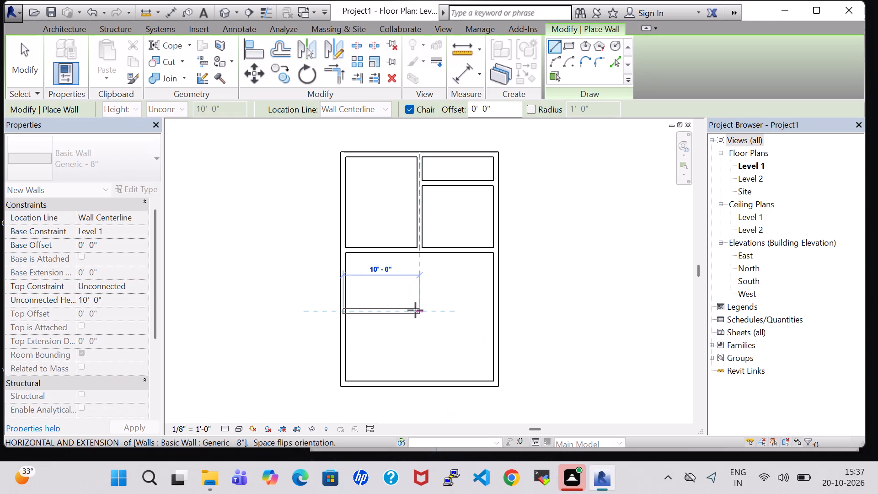
pyautogui.click(415, 310)
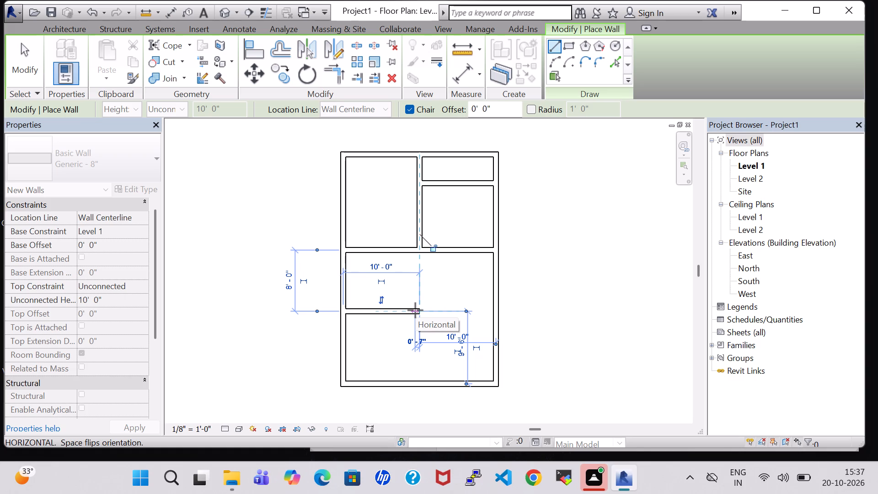
pyautogui.press('Escape')
pyautogui.press('Escape')
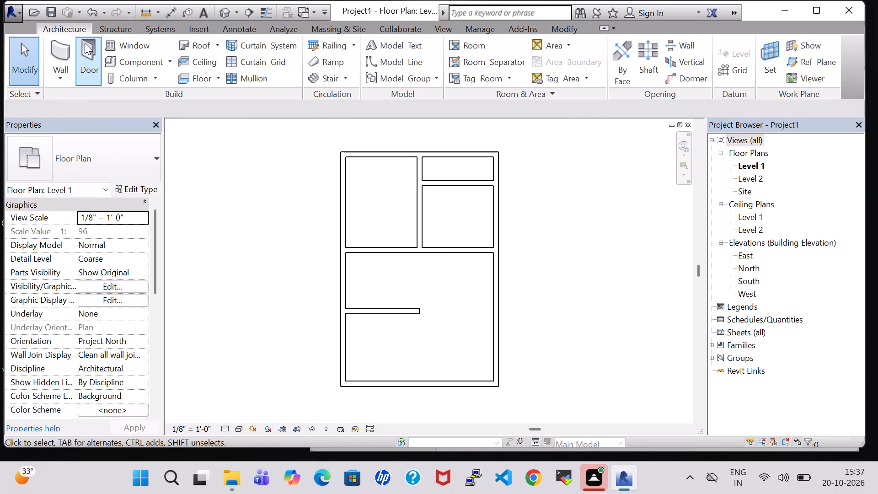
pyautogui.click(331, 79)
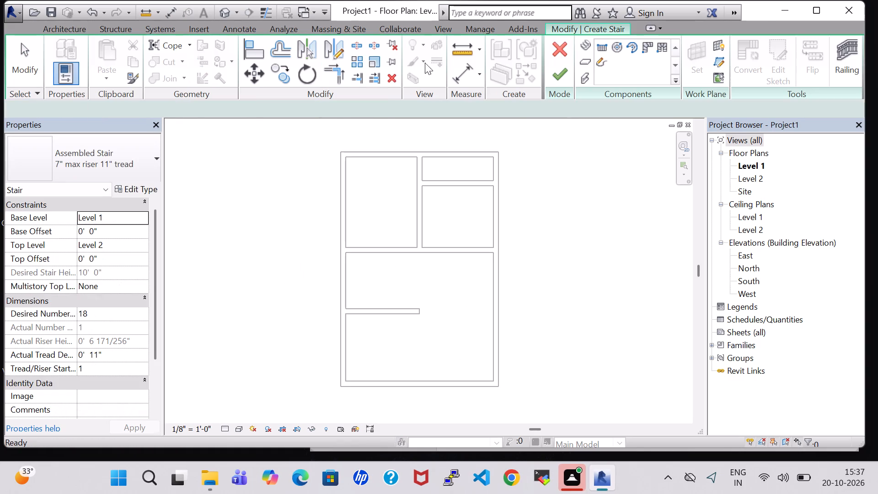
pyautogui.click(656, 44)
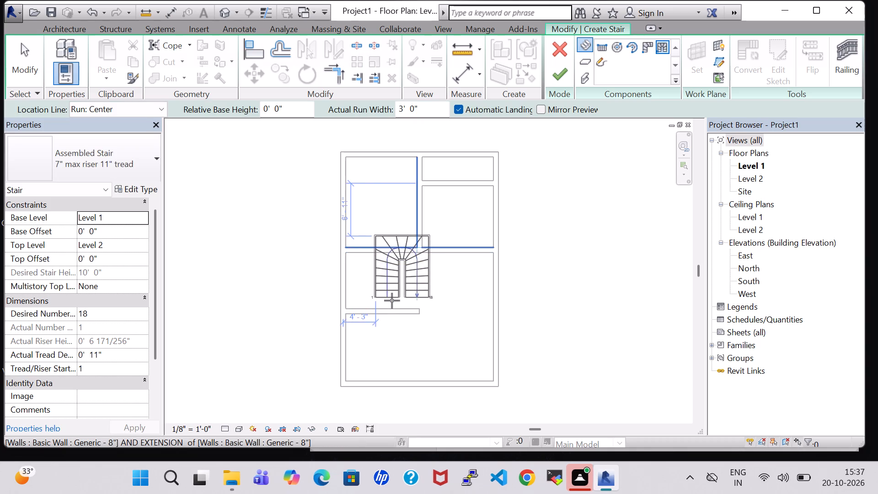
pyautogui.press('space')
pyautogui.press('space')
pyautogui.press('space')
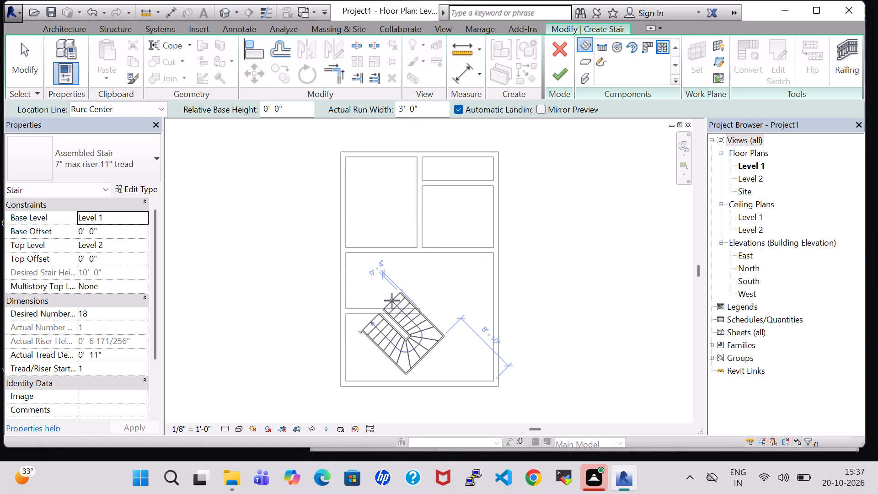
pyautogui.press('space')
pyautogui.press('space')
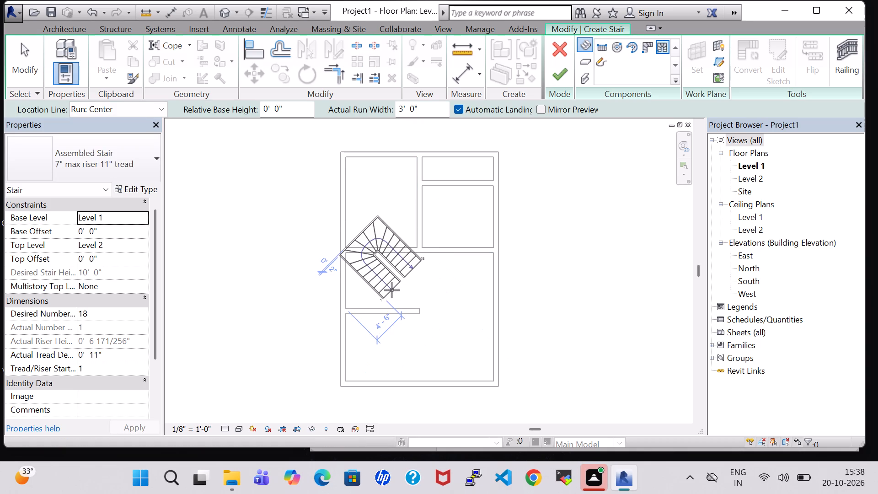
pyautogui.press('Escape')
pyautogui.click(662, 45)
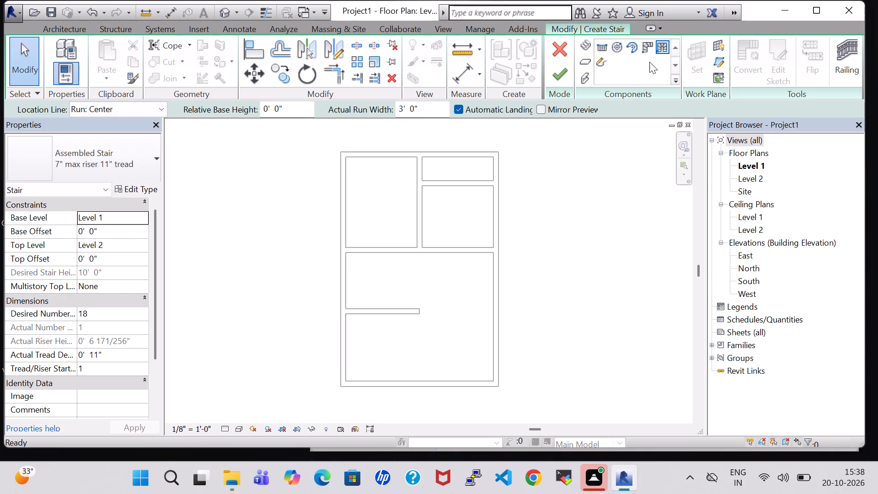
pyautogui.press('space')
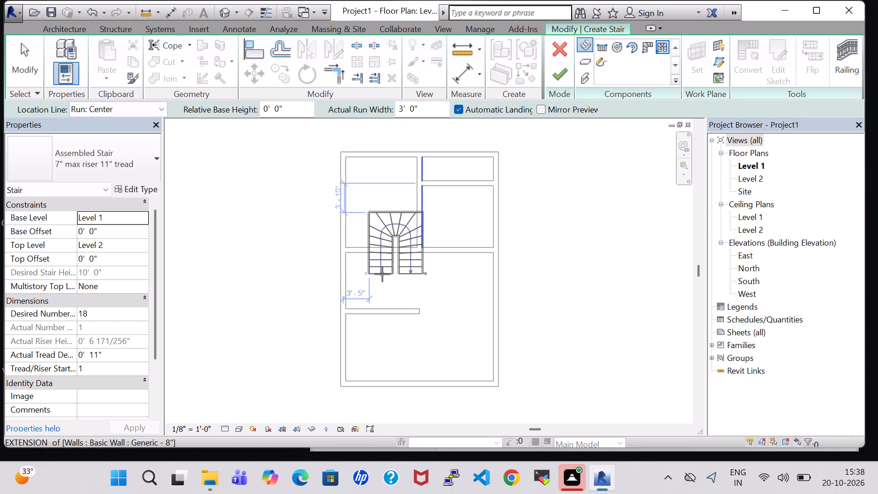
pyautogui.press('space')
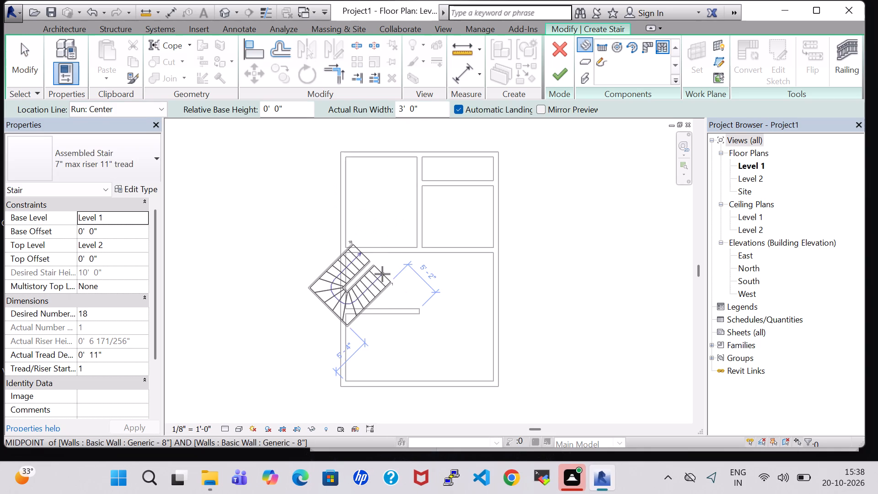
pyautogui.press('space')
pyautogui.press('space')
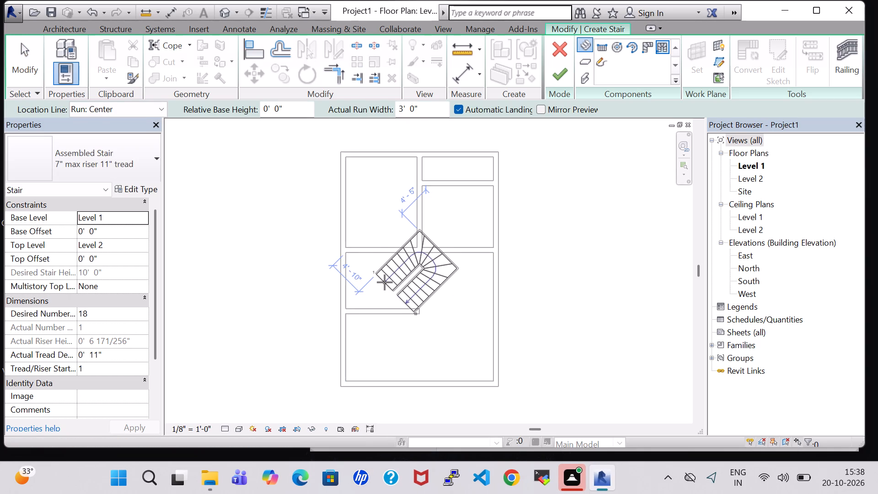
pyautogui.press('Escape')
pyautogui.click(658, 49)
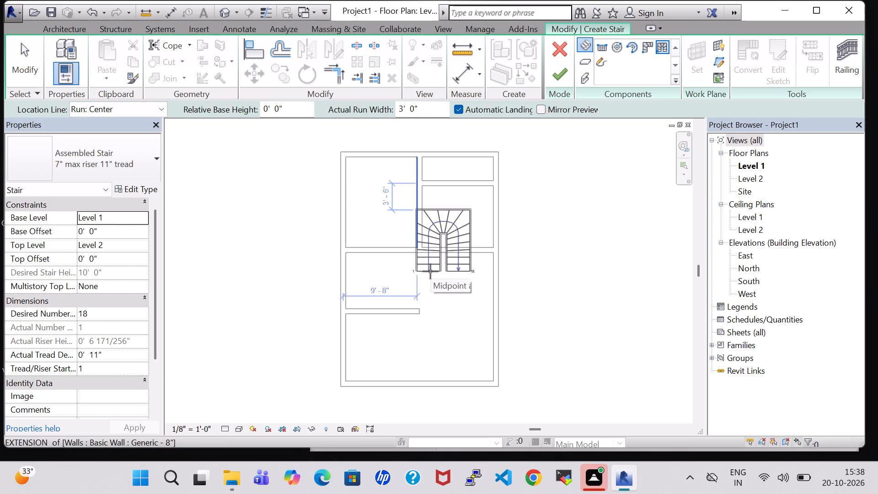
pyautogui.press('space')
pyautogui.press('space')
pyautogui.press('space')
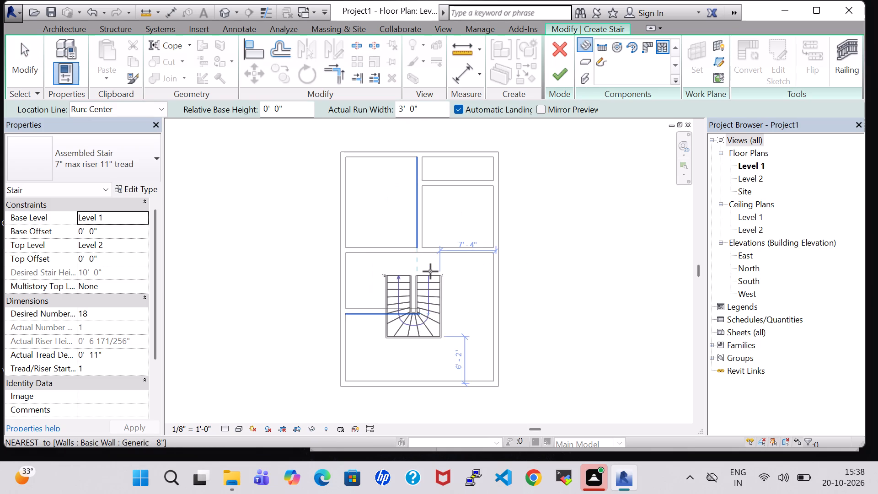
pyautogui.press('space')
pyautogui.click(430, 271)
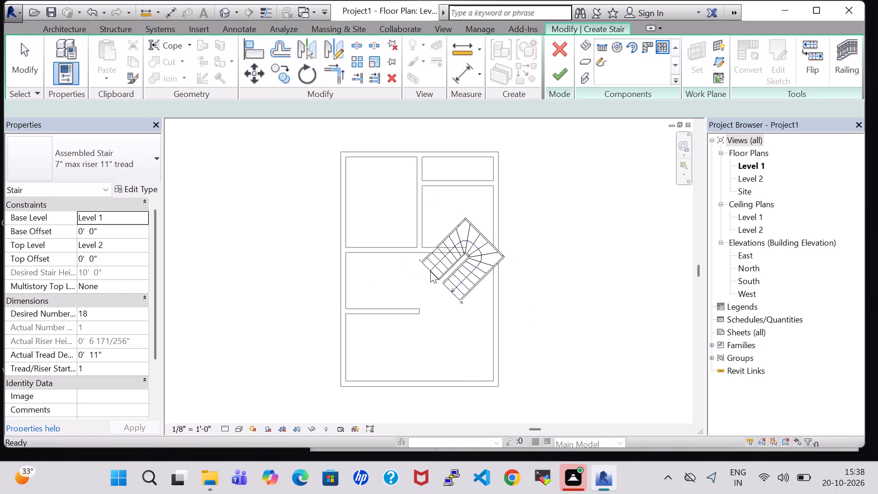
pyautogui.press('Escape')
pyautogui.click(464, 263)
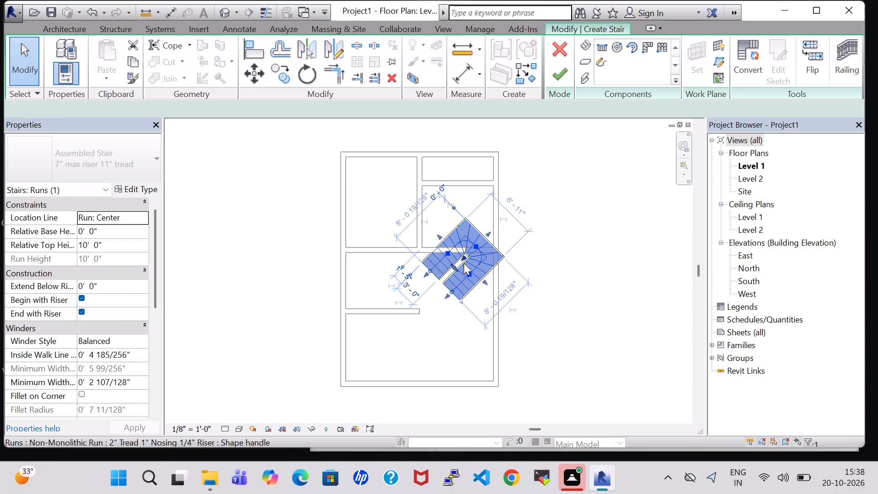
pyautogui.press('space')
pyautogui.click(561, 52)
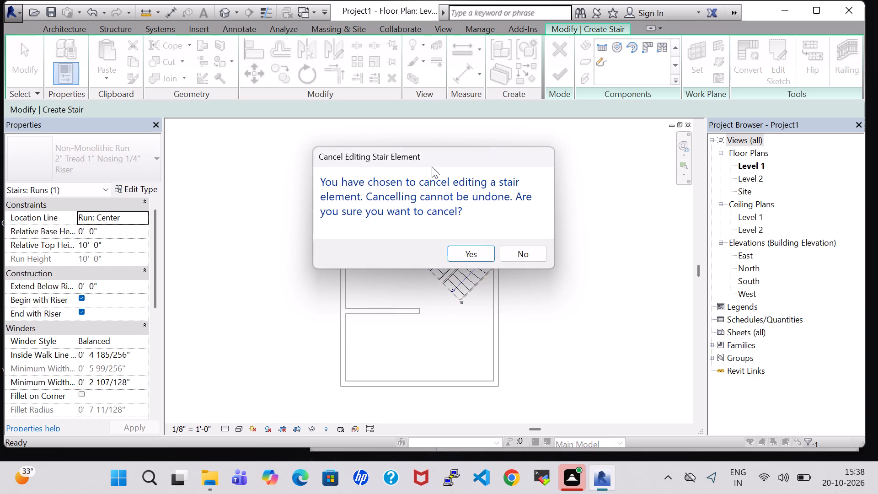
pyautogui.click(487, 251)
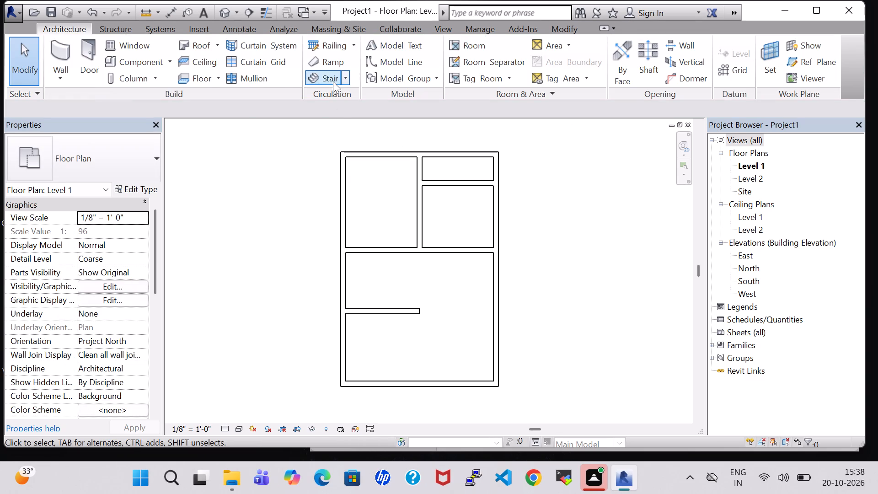
# Place a 3'-0" wide U-shaped winder stair between the full-width partition and the 10' wall, its open ends facing the left exterior wall.
pyautogui.click(333, 81)
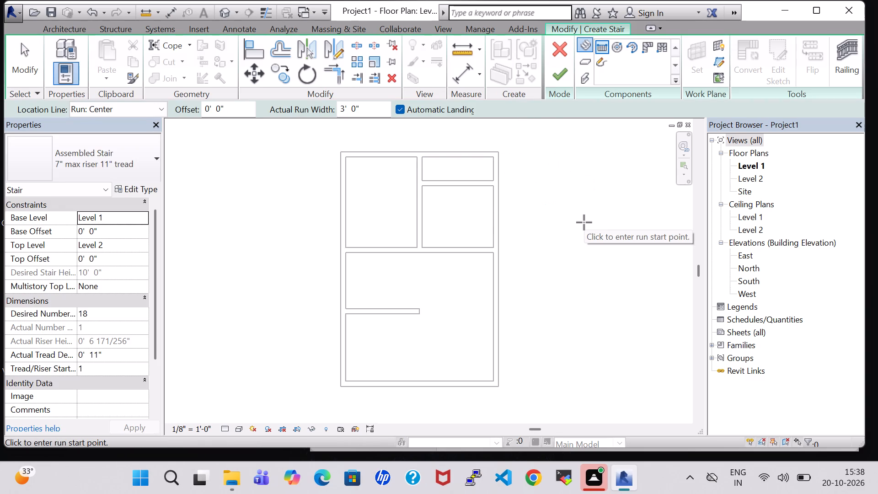
pyautogui.click(658, 50)
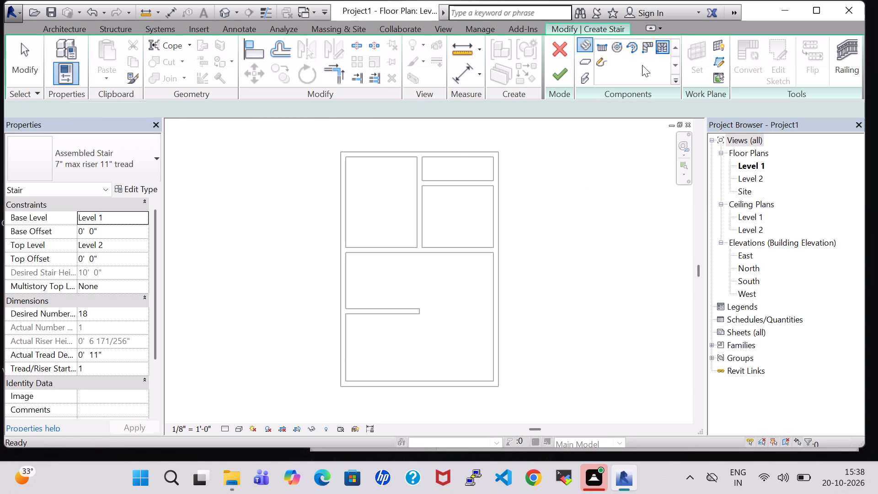
pyautogui.press('space')
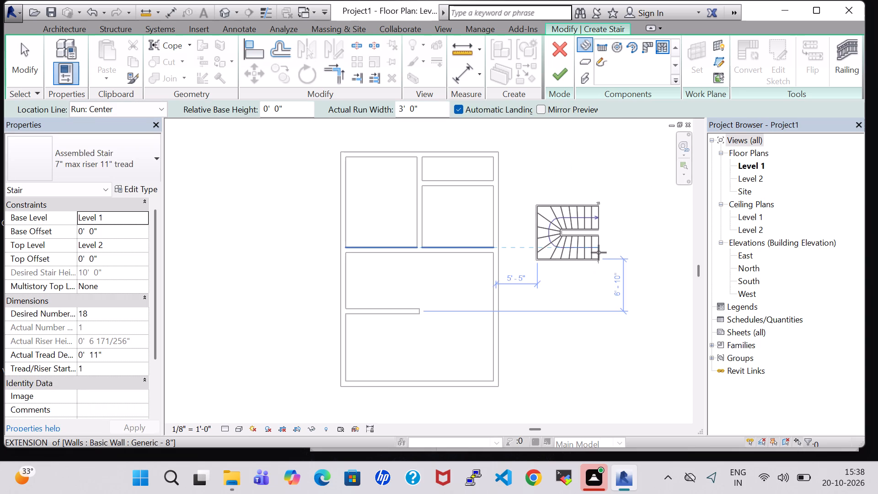
pyautogui.press('space')
pyautogui.press('space')
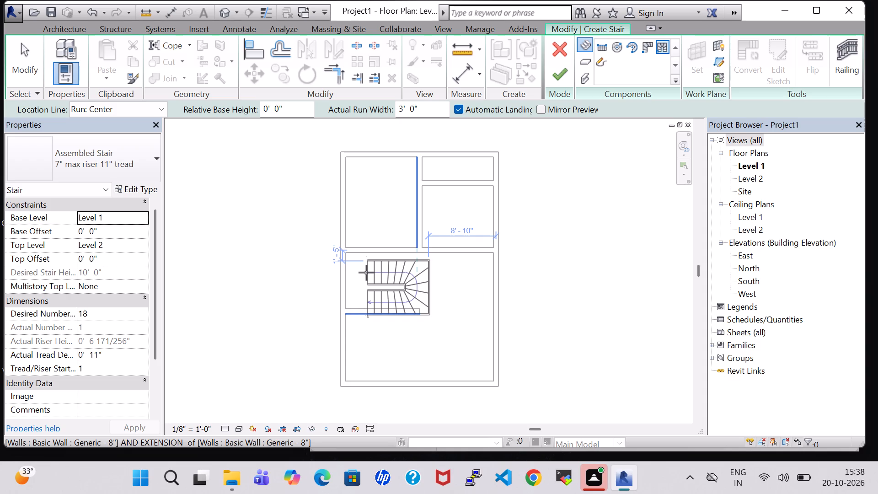
pyautogui.scroll(8, 361, 273)
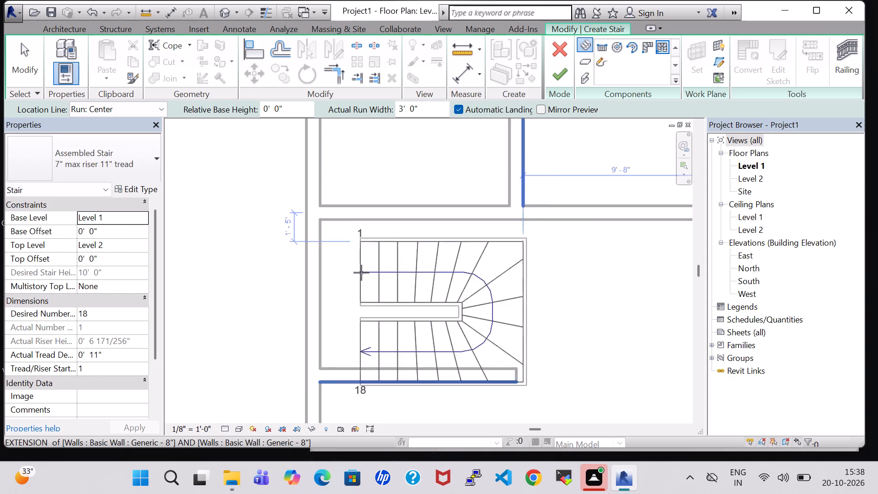
pyautogui.scroll(3, 343, 254)
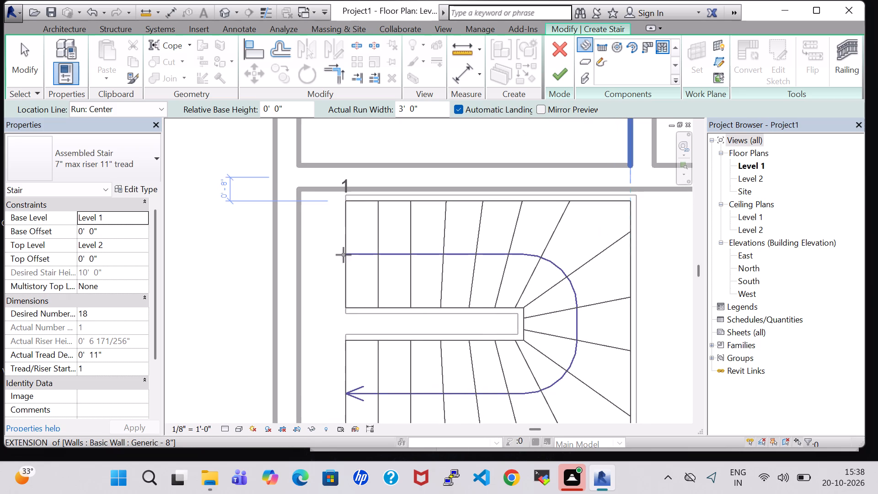
pyautogui.click(335, 256)
pyautogui.scroll(-7, 336, 258)
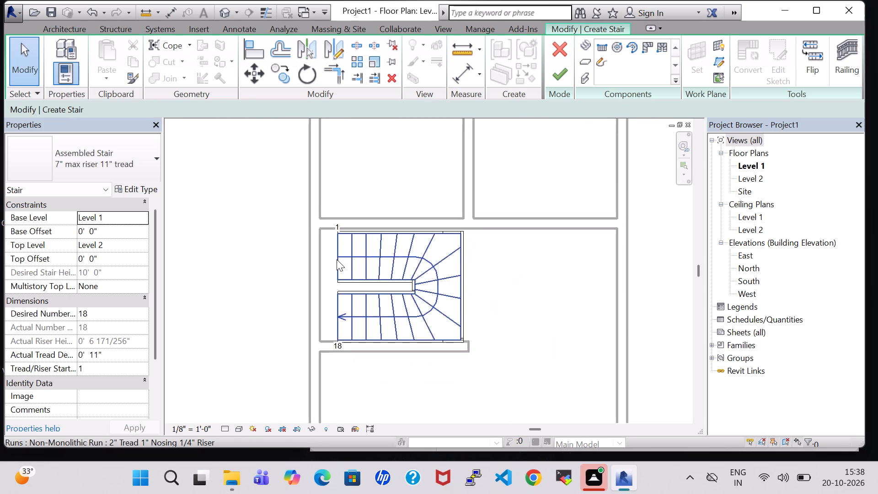
pyautogui.scroll(-2, 337, 259)
pyautogui.press('Escape')
pyautogui.press('Escape')
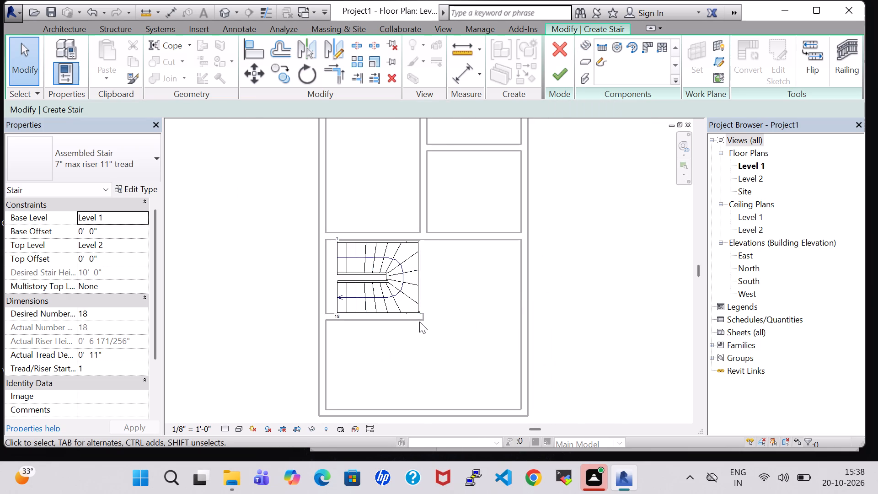
pyautogui.scroll(10, 419, 322)
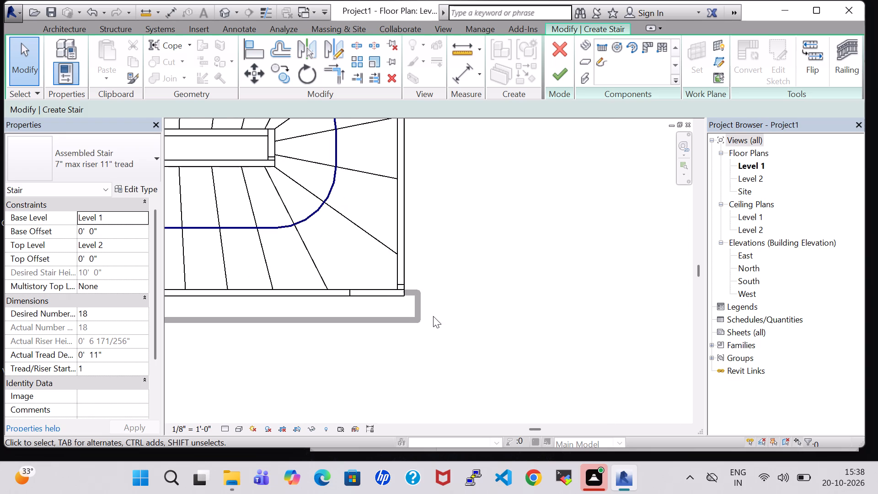
pyautogui.click(556, 71)
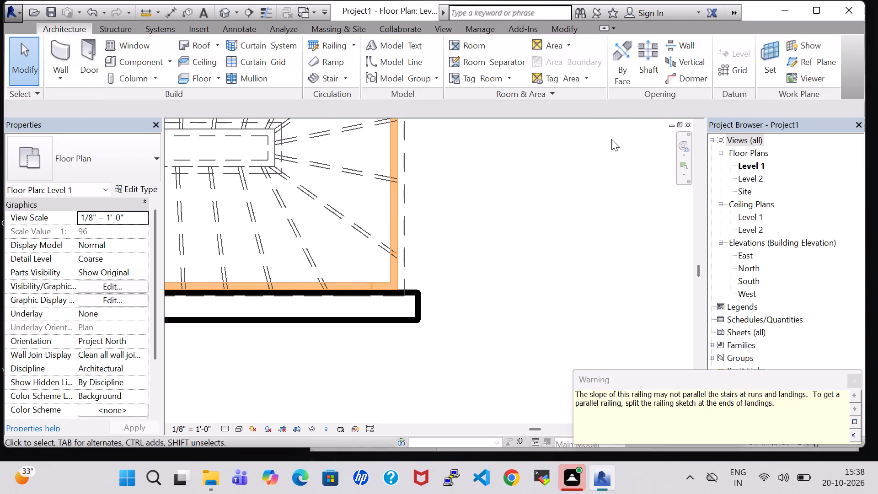
pyautogui.click(849, 380)
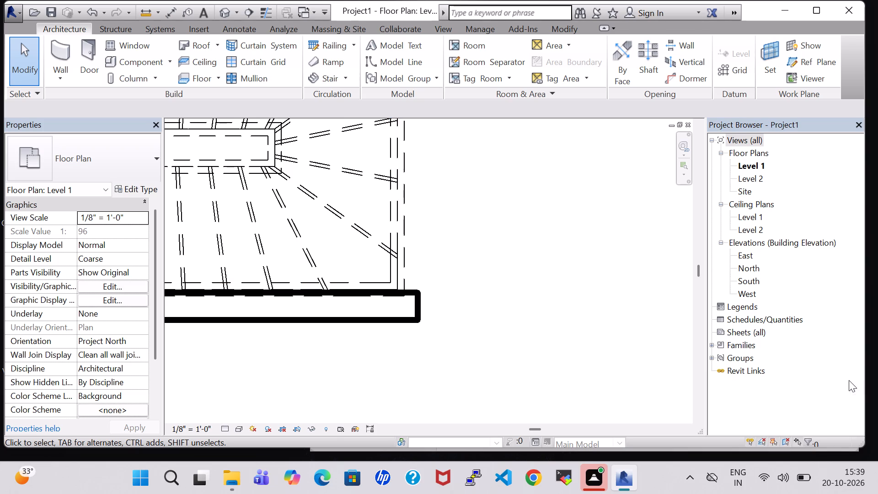
# Nudge the 10' horizontal wall below the stair slightly down so it clears the stair's lower edge.
pyautogui.click(381, 322)
pyautogui.press('Down')
pyautogui.press('Down')
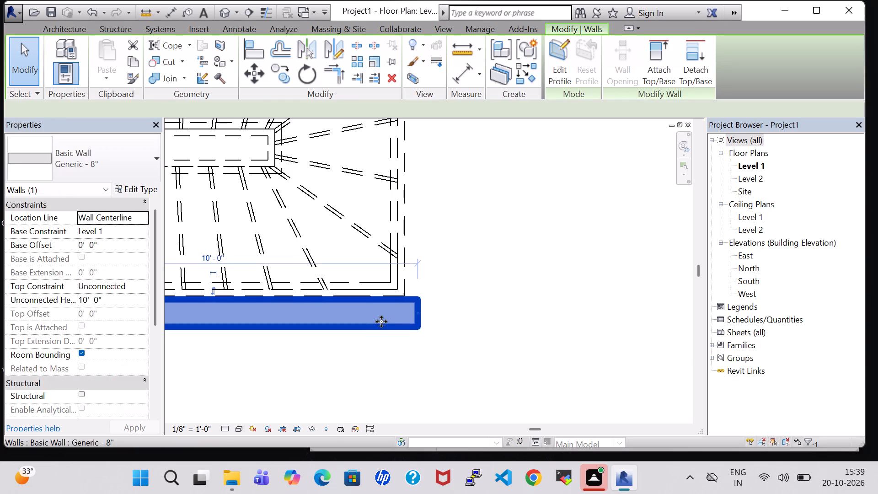
pyautogui.press('Down')
pyautogui.click(450, 238)
# Check the stair and walls in the default 3D view and return to the Level 1 floor plan.
pyautogui.scroll(-10, 450, 236)
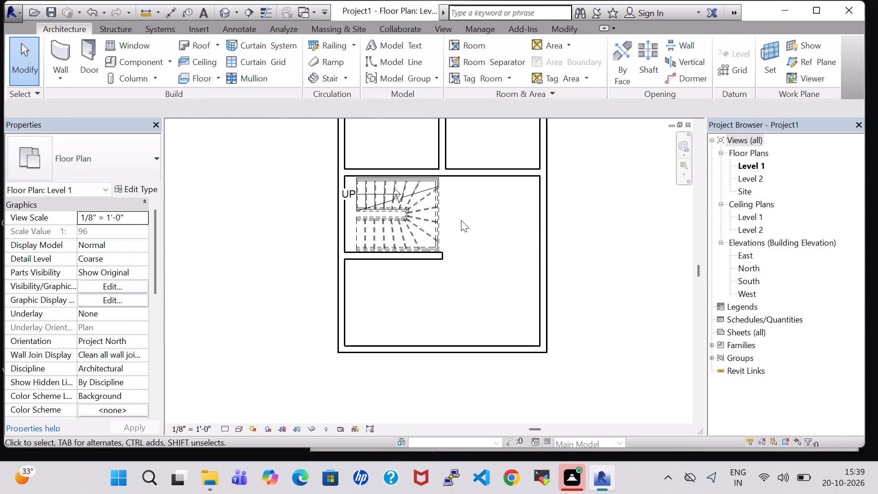
pyautogui.click(218, 8)
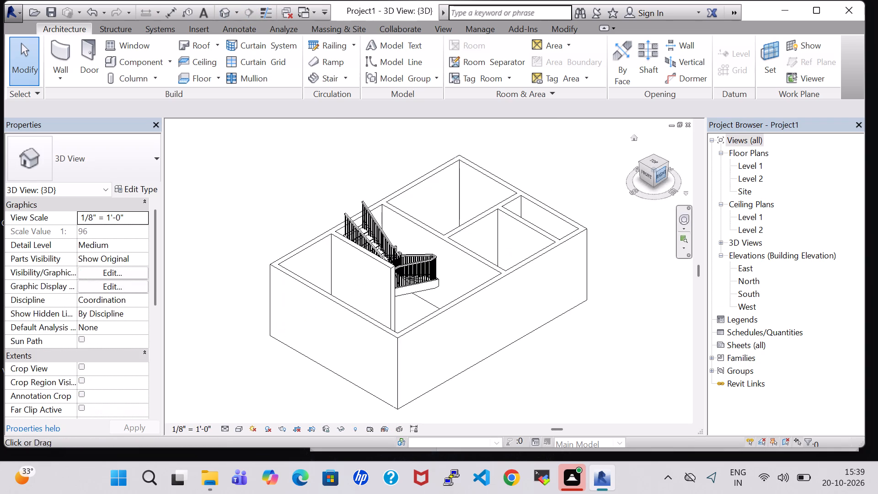
pyautogui.doubleClick(753, 163)
# Draw a vertical wall from the lower exterior wall up to the free end of the 10' wall, 10'-0" from each side wall.
pyautogui.scroll(-1, 572, 188)
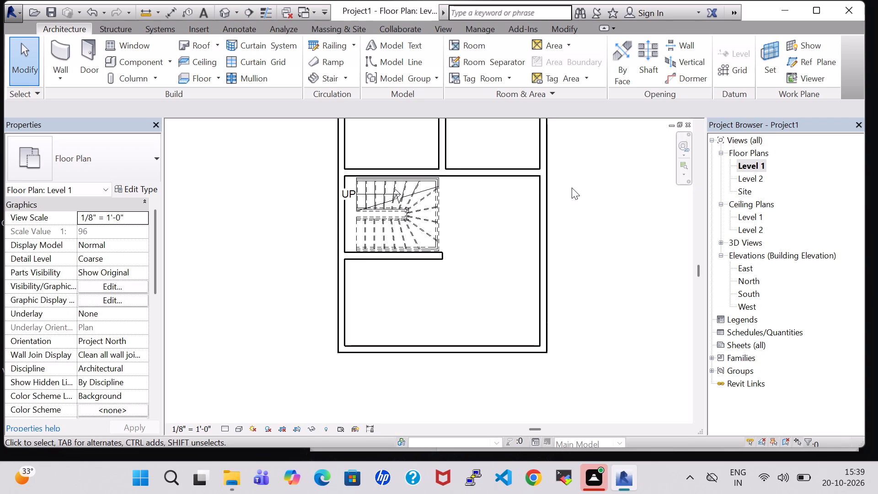
pyautogui.scroll(-1, 572, 188)
pyautogui.moveTo(572, 188); pyautogui.dragTo(559, 247, button='middle')
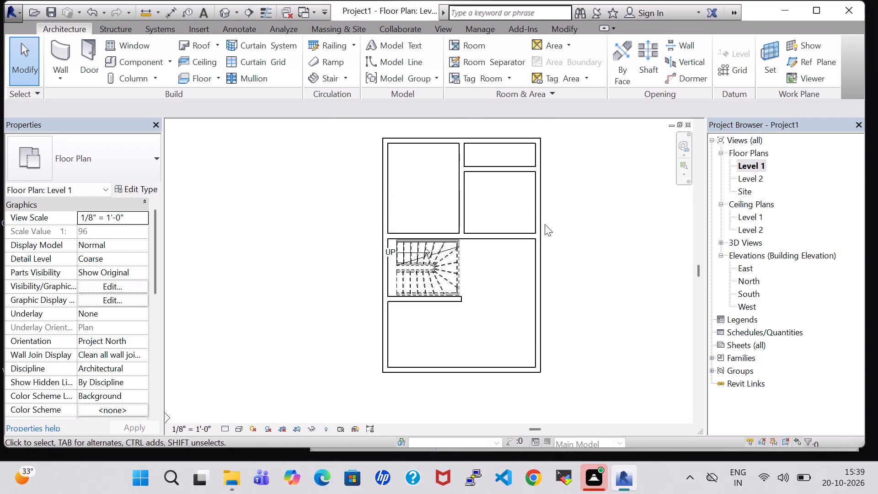
pyautogui.click(56, 52)
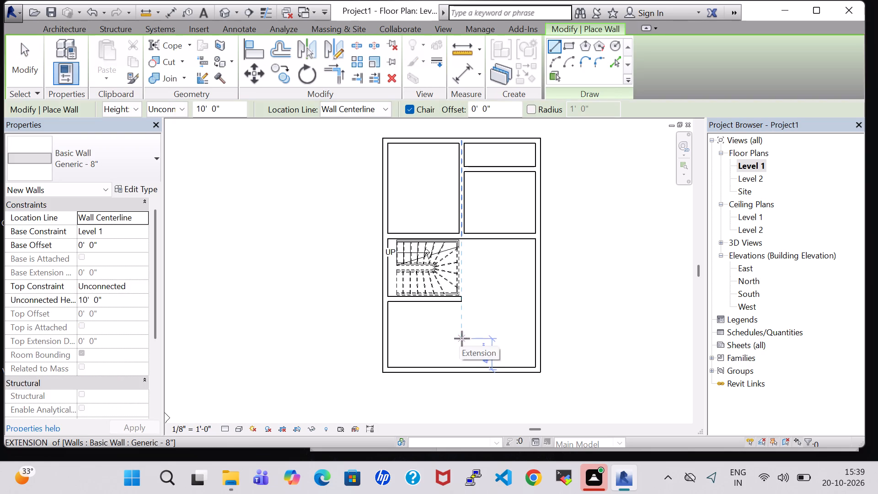
pyautogui.click(462, 370)
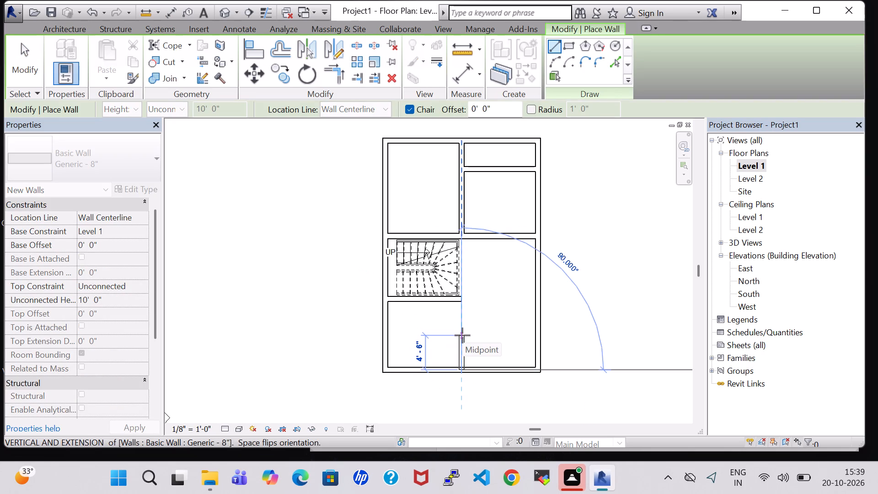
pyautogui.click(461, 303)
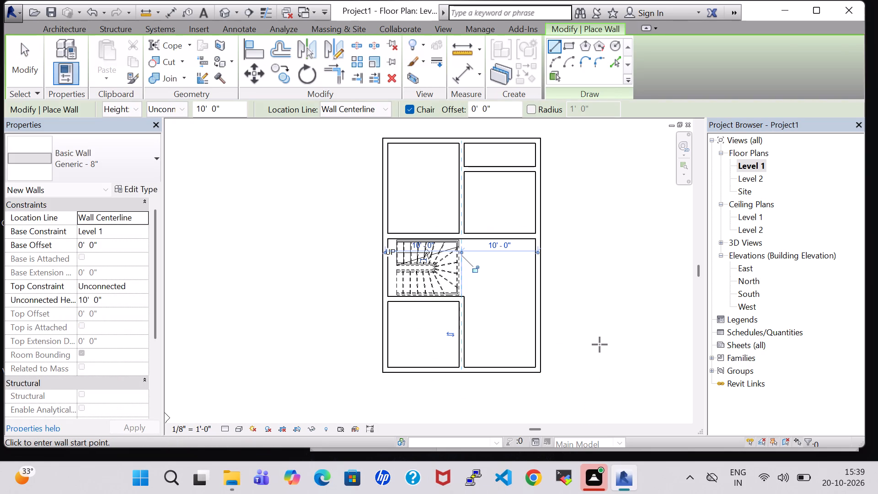
pyautogui.press('Escape')
pyautogui.press('Escape')
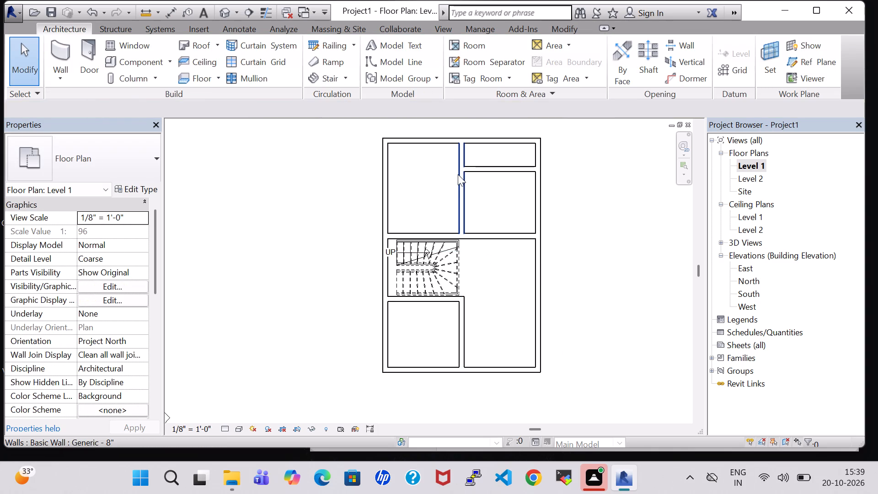
# Set the structure layer thickness of the vertical partition's Generic - 8" wall type to 6".
pyautogui.click(458, 174)
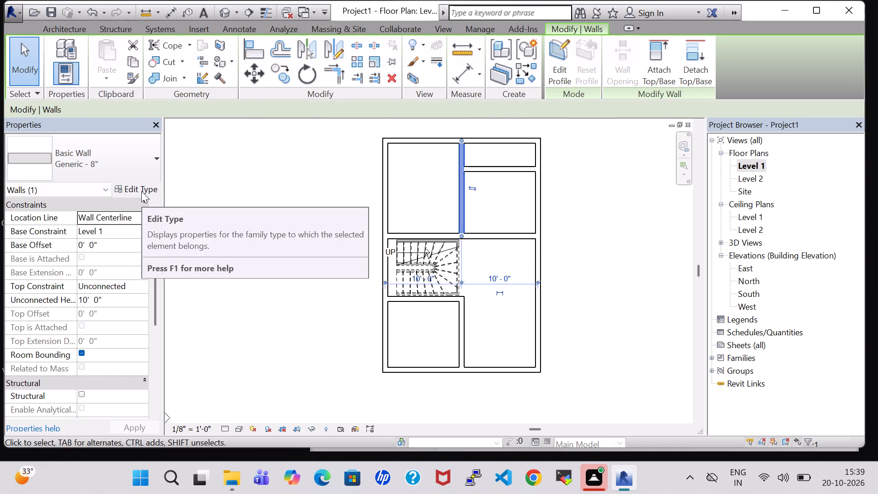
pyautogui.click(141, 191)
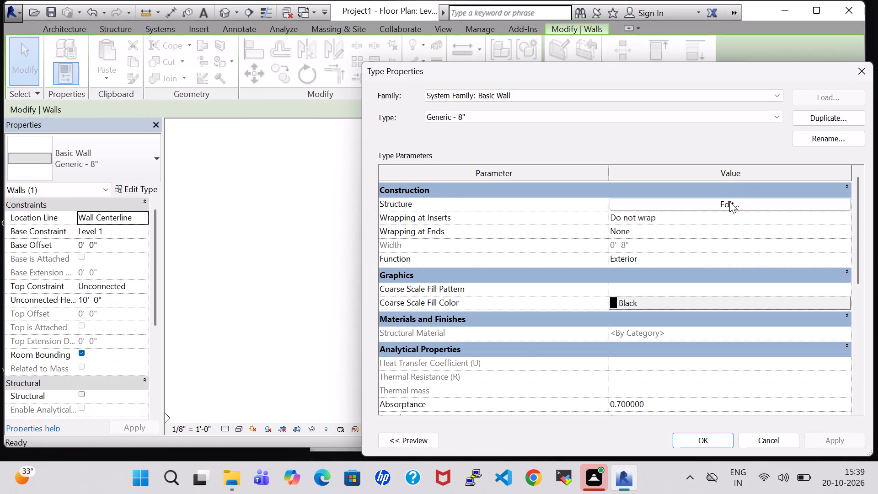
pyautogui.click(729, 205)
pyautogui.click(635, 202)
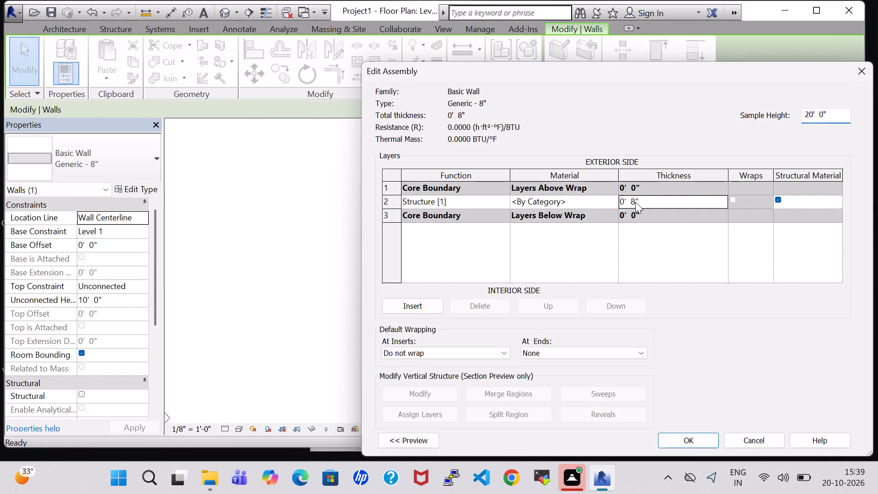
pyautogui.press('BackSpace')
pyautogui.press('6')
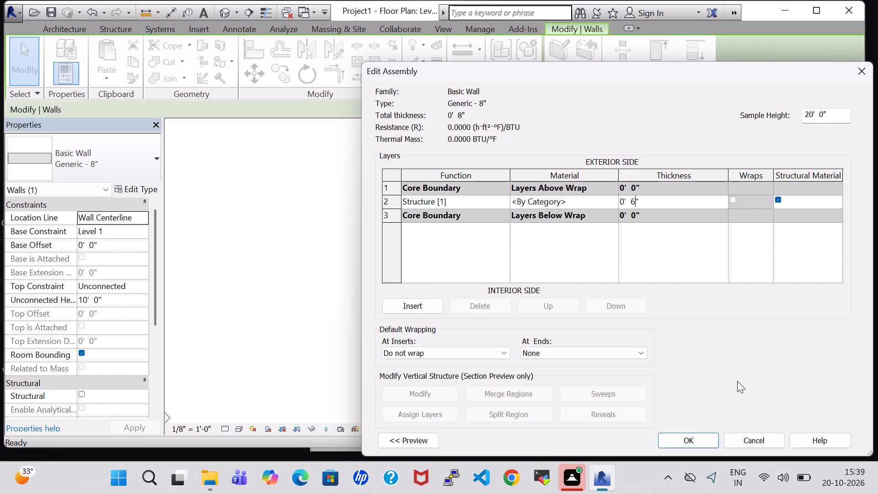
pyautogui.click(717, 438)
pyautogui.click(705, 439)
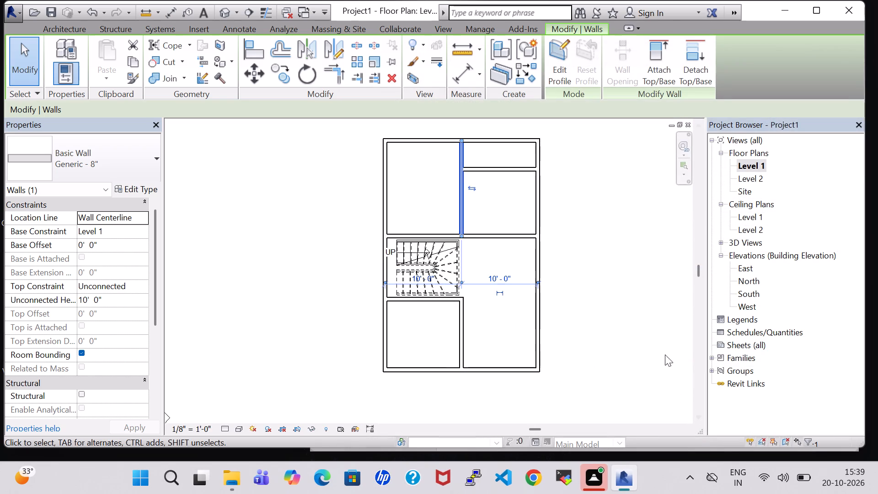
pyautogui.click(601, 286)
# Check the type properties of the short horizontal partition between the two upper-right rooms.
pyautogui.click(494, 166)
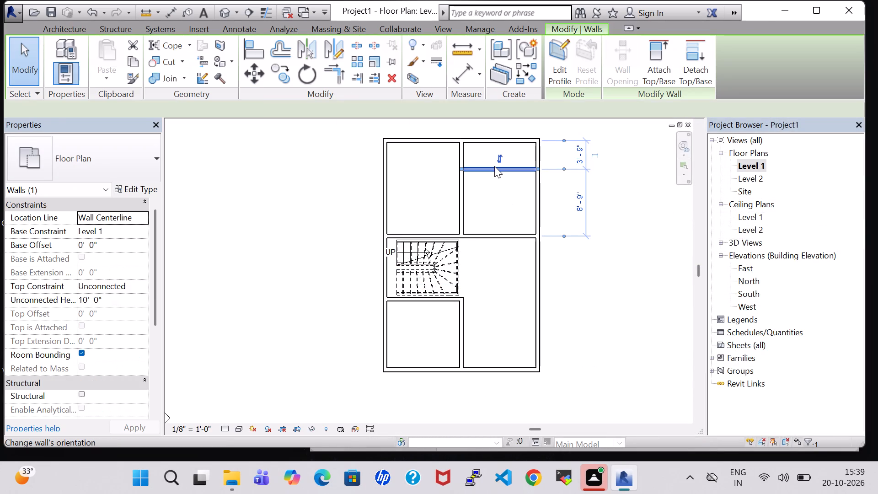
pyautogui.click(119, 190)
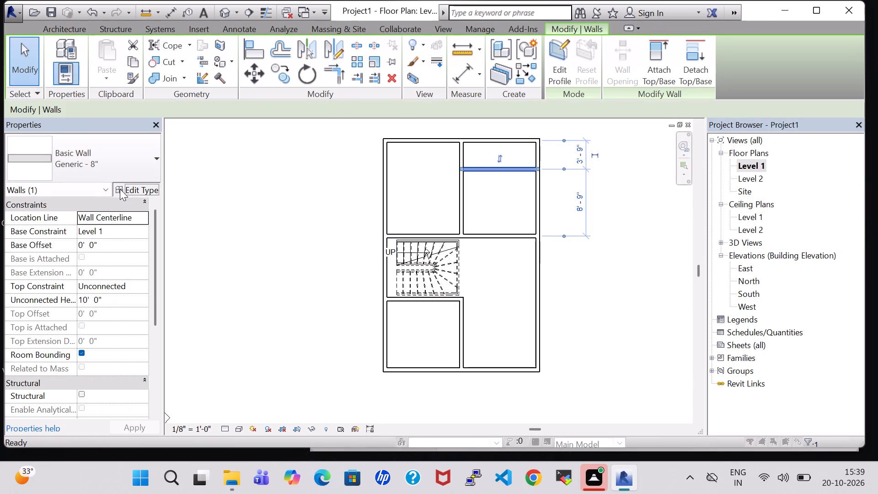
pyautogui.click(862, 75)
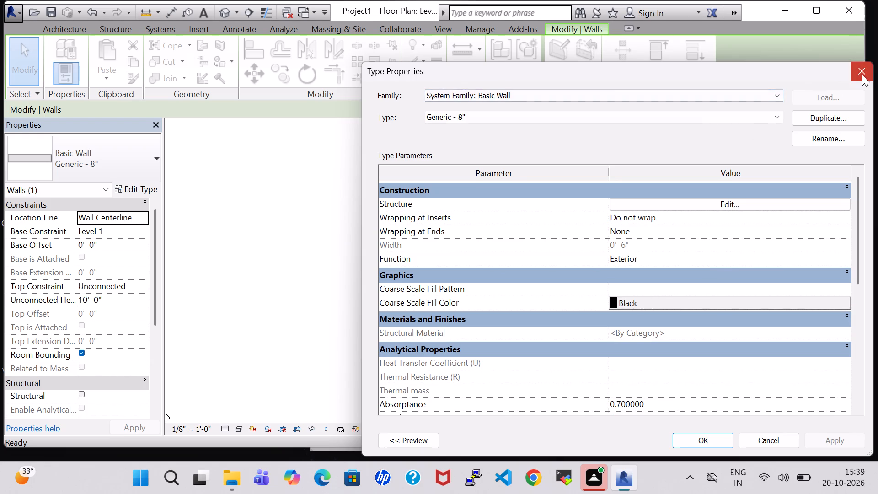
# Duplicate the upper exterior wall's type under the suggested name and set the copy's structure layer thickness to 8".
pyautogui.click(502, 140)
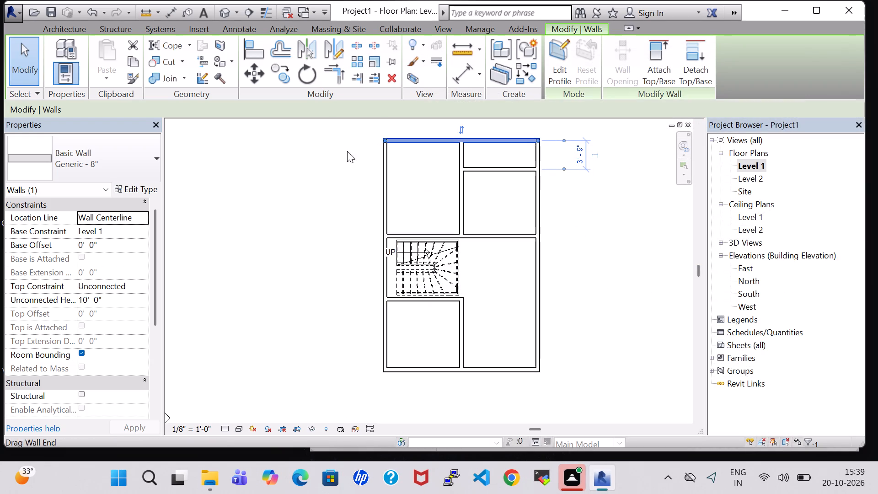
pyautogui.click(145, 185)
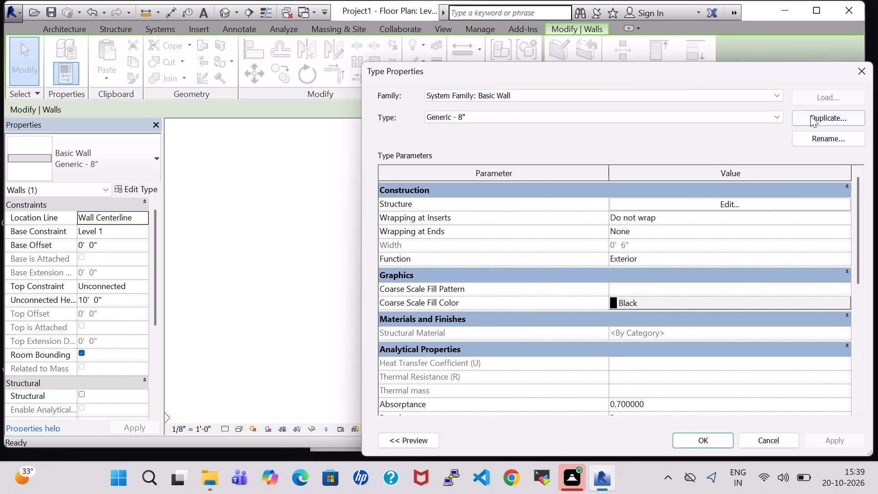
pyautogui.click(810, 116)
pyautogui.click(618, 289)
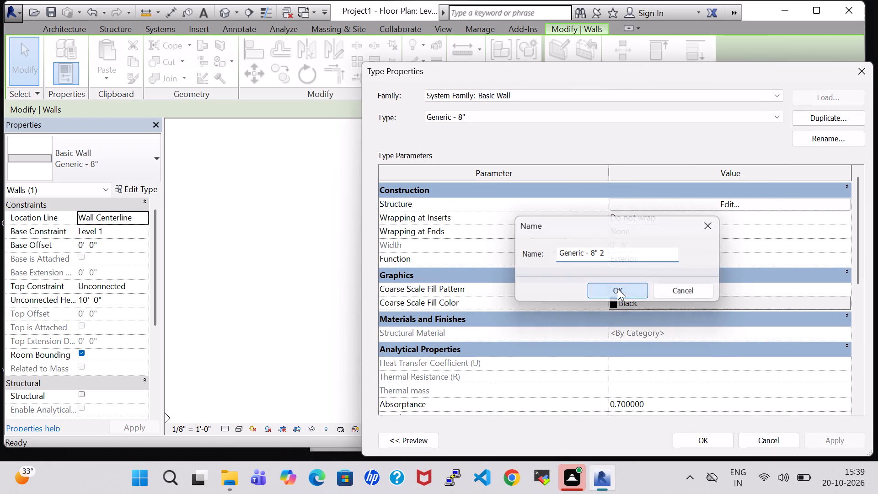
pyautogui.click(716, 206)
pyautogui.click(637, 204)
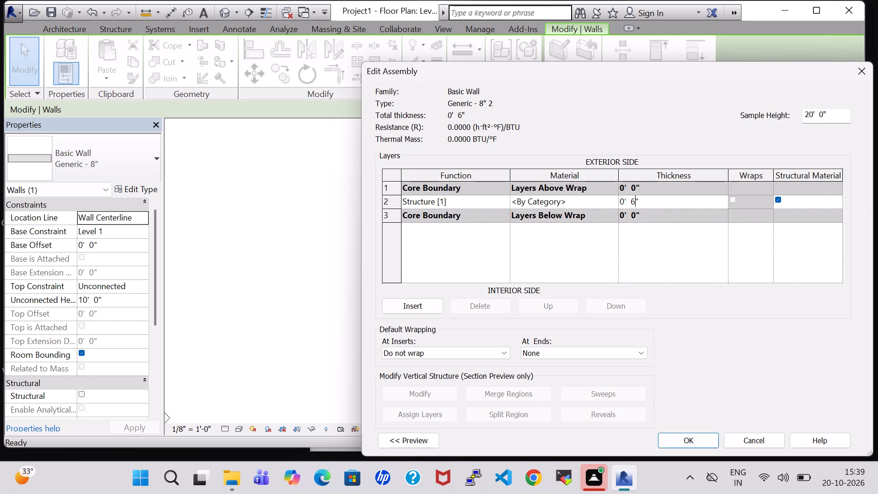
pyautogui.press('BackSpace')
pyautogui.press('8')
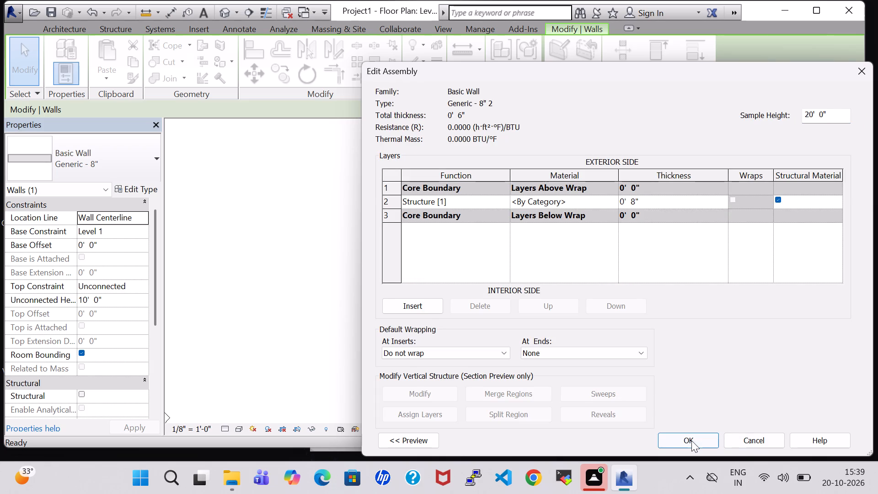
pyautogui.click(691, 440)
pyautogui.click(708, 439)
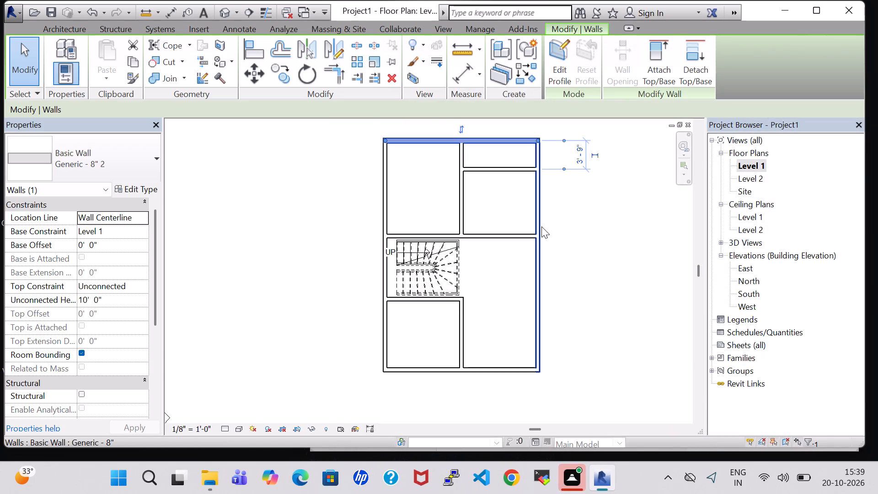
# Change the right, lower and left exterior walls to the Generic - 8" 2 wall type.
pyautogui.click(541, 226)
pyautogui.click(141, 157)
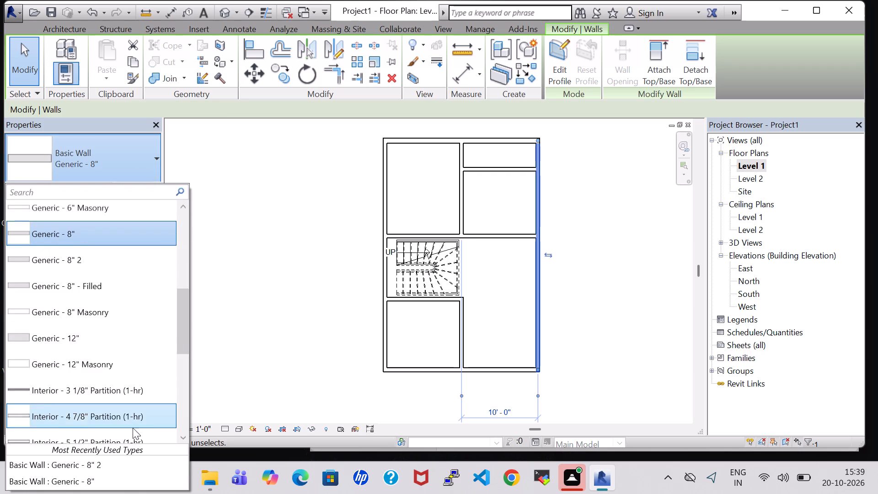
pyautogui.click(134, 465)
pyautogui.click(494, 369)
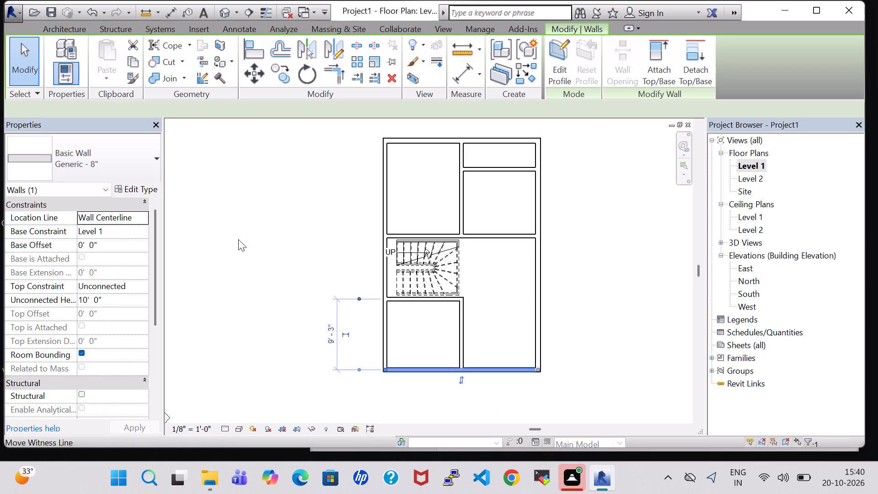
pyautogui.click(115, 157)
pyautogui.click(115, 462)
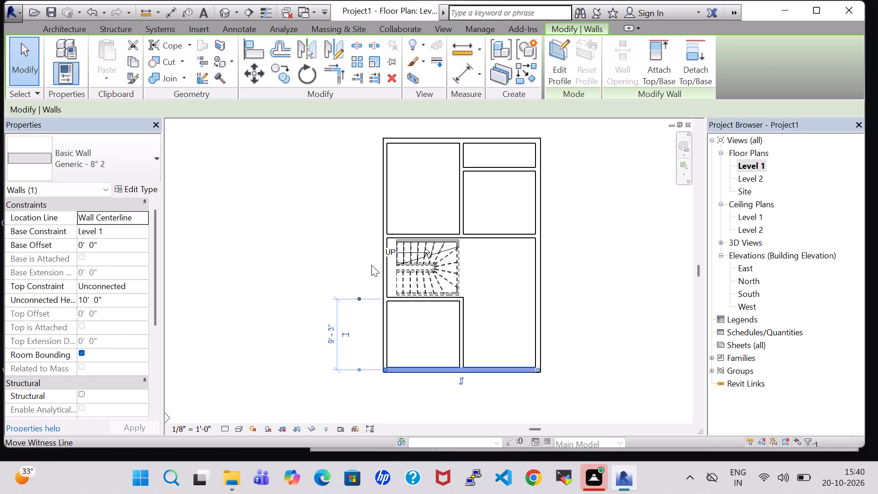
pyautogui.click(383, 195)
pyautogui.click(137, 155)
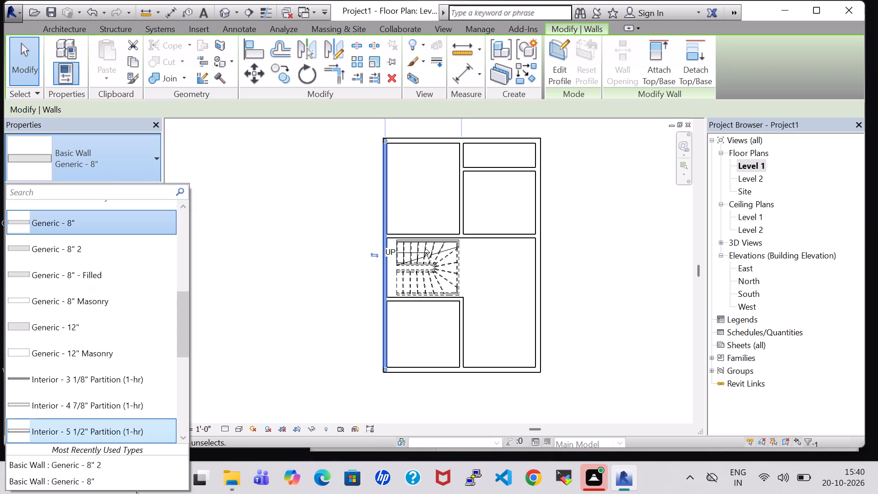
pyautogui.click(129, 465)
pyautogui.click(599, 259)
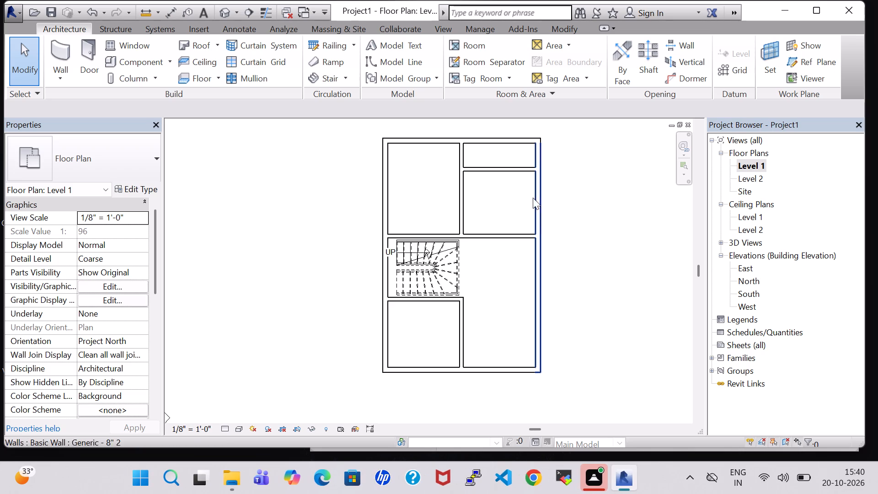
# Place a 36" x 84" Single-Flush door in the partition above the stair, centred 2'-0" from the central wall and opening into the upper-left room.
pyautogui.click(94, 53)
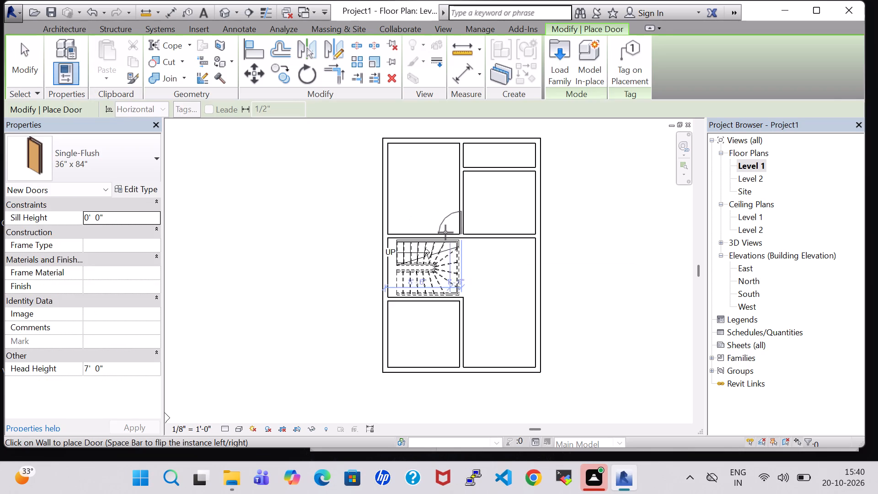
pyautogui.scroll(6, 445, 232)
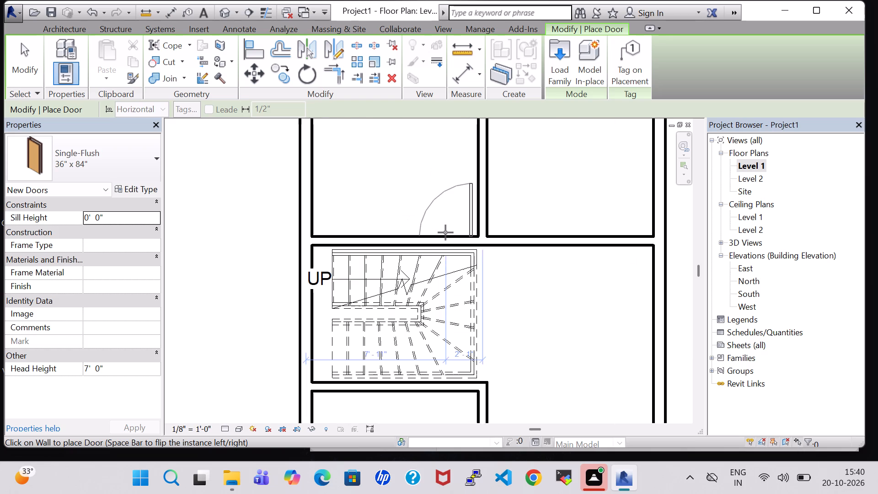
pyautogui.click(448, 234)
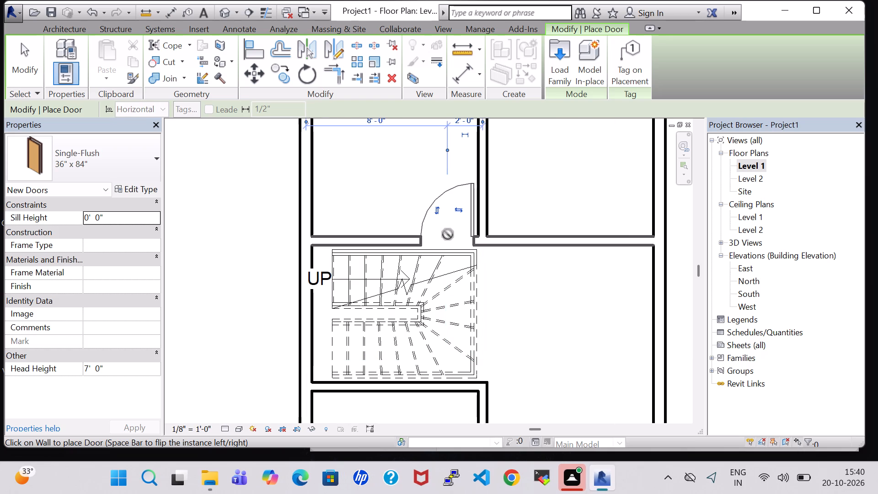
pyautogui.scroll(-6, 448, 234)
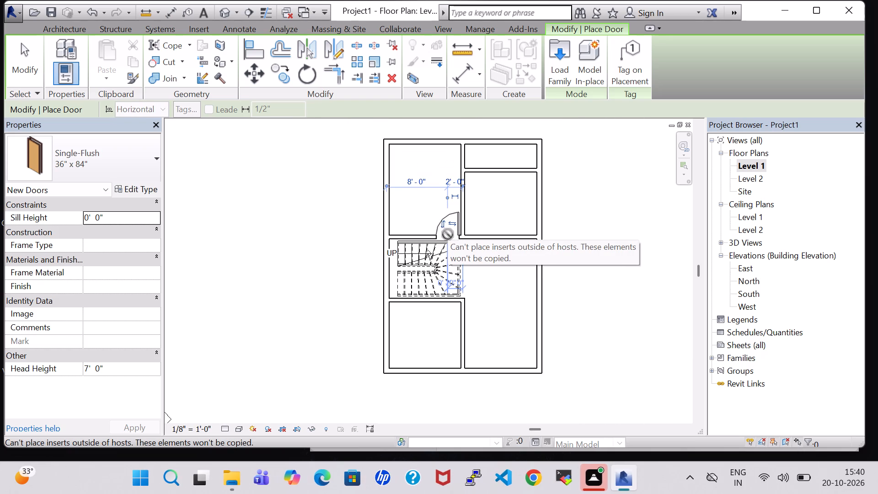
pyautogui.press('Escape')
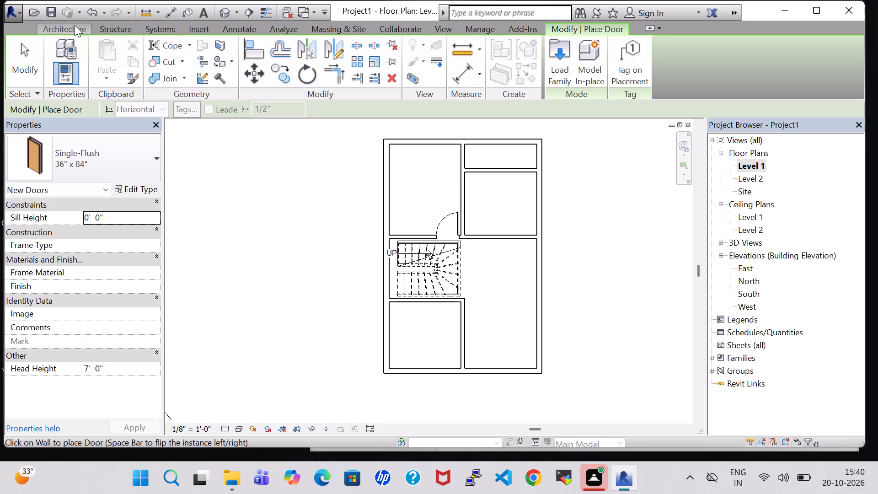
# Place a 30" x 80" Single-Flush door in the short upper-right partition, centred about 1'-8" from the central wall and swinging into the room below.
pyautogui.click(75, 25)
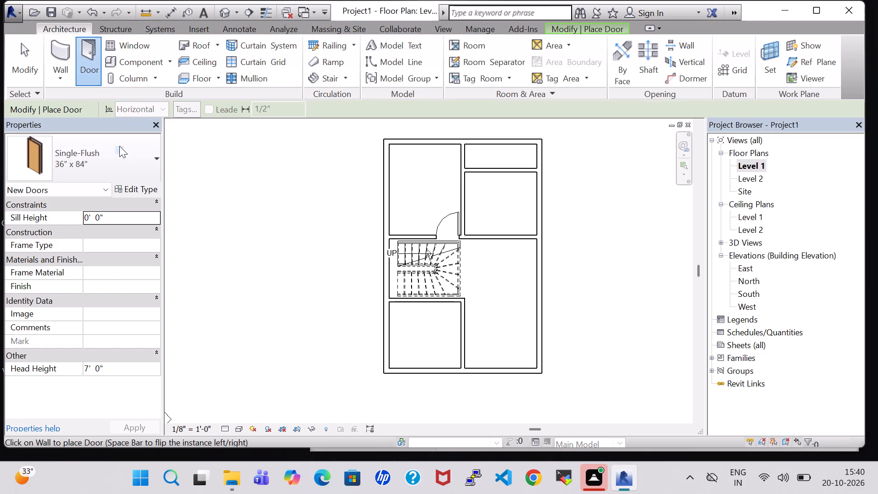
pyautogui.click(133, 166)
pyautogui.scroll(4, 124, 223)
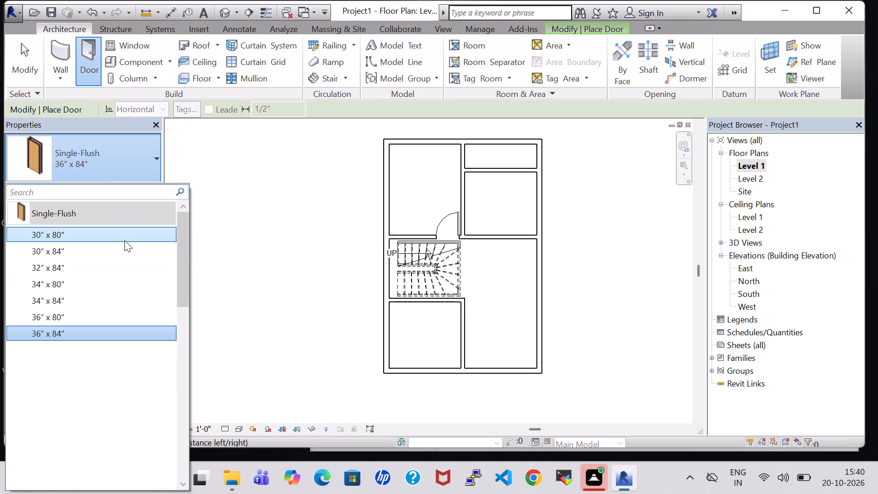
pyautogui.click(124, 240)
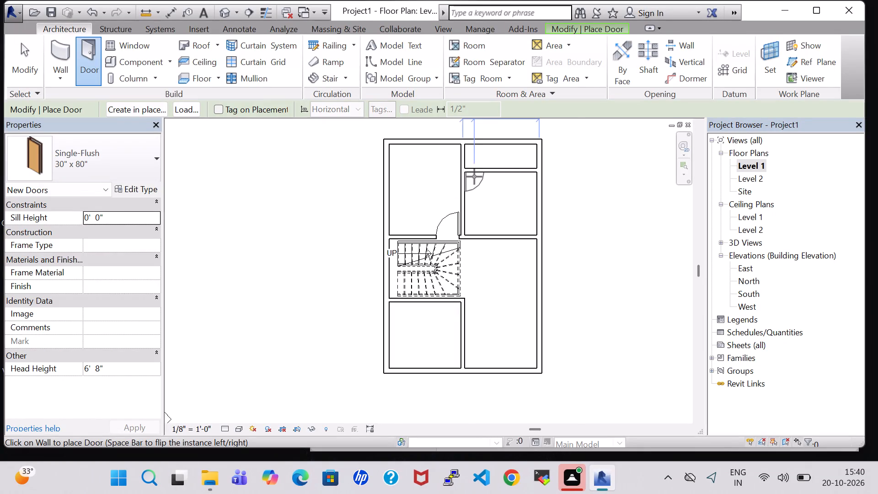
pyautogui.scroll(7, 474, 177)
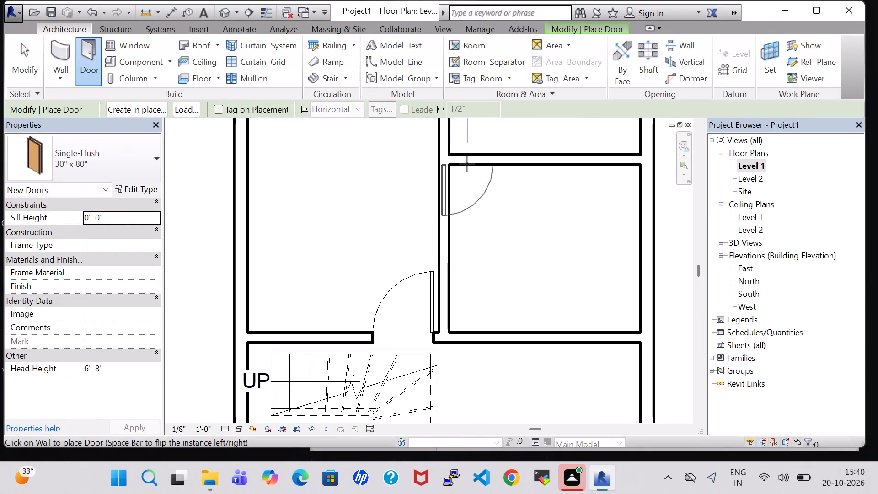
pyautogui.click(478, 164)
pyautogui.scroll(-2, 481, 191)
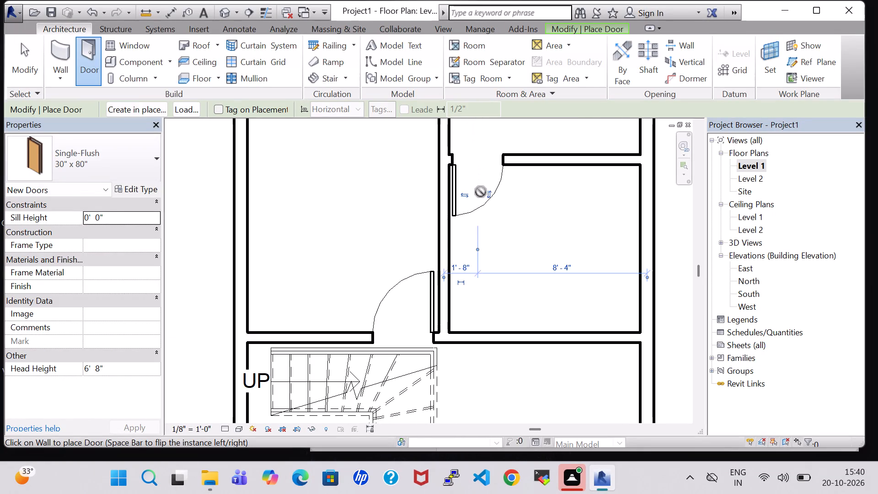
pyautogui.scroll(-4, 481, 192)
pyautogui.press('Escape')
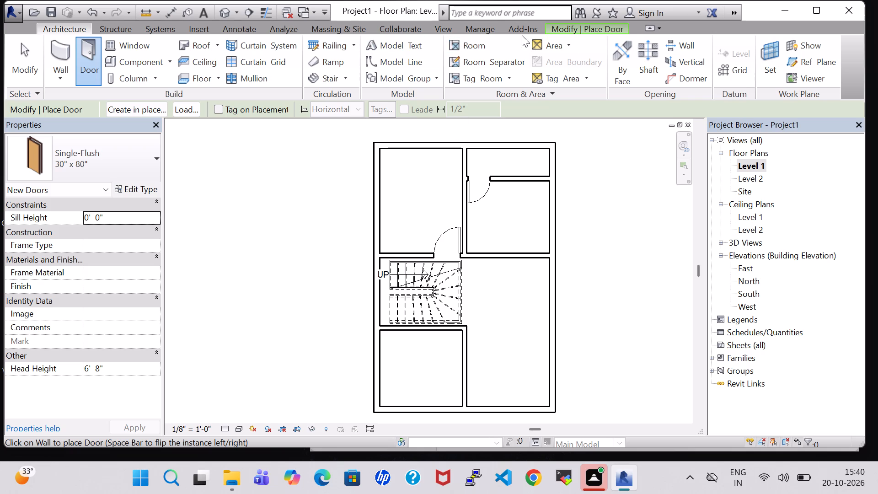
# Split the full-width partition at the central wall and about 3'-1" right of it, and delete the piece between to form an opening.
pyautogui.click(600, 26)
pyautogui.click(359, 43)
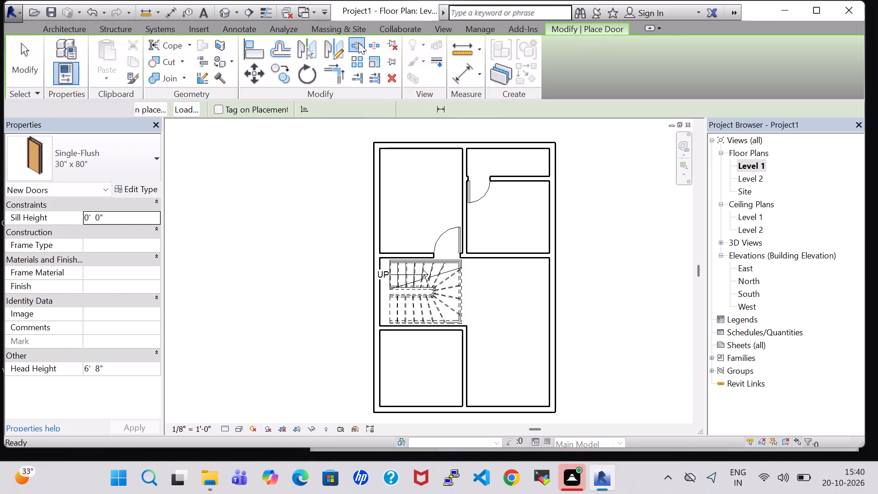
pyautogui.scroll(6, 498, 254)
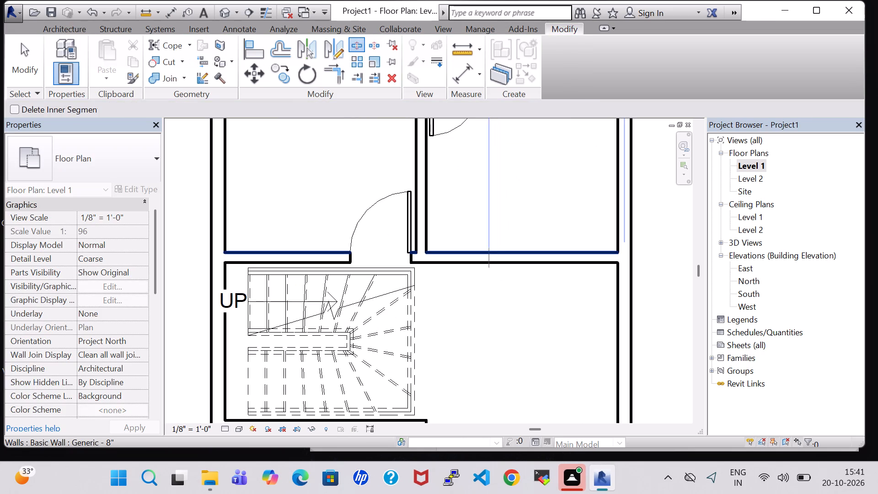
pyautogui.click(484, 252)
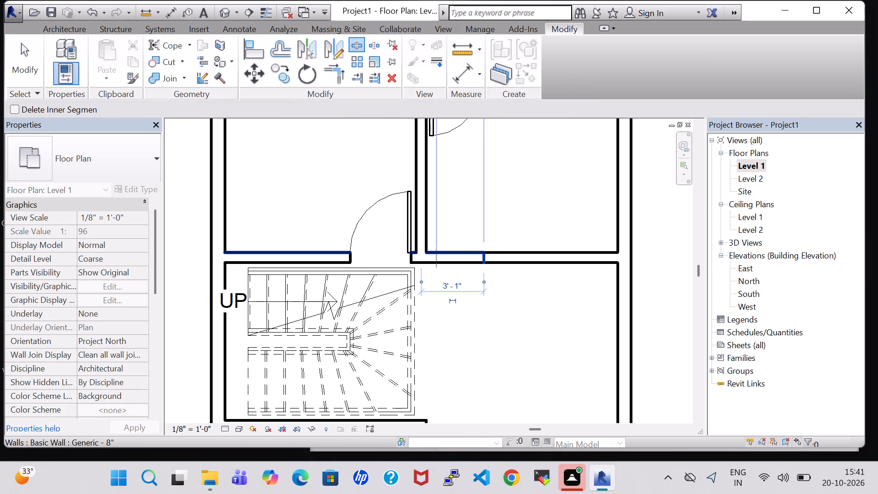
pyautogui.click(422, 250)
pyautogui.press('Escape')
pyautogui.press('Escape')
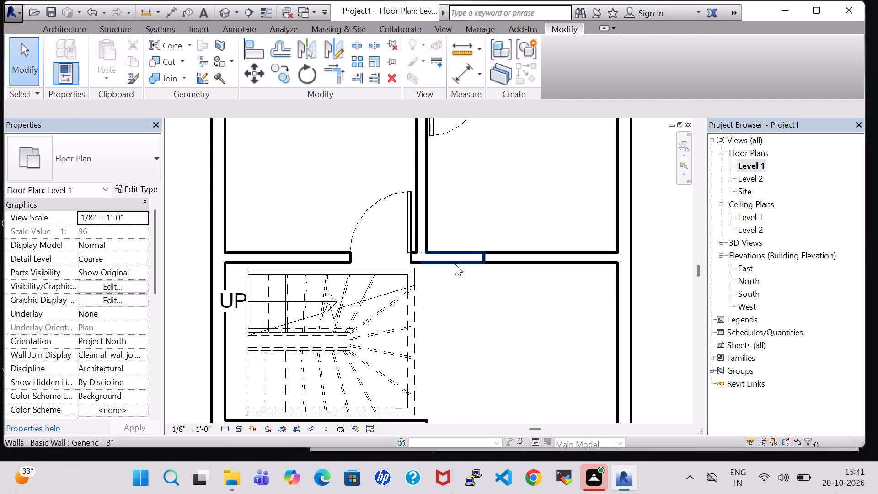
pyautogui.click(455, 264)
pyautogui.press('Delete')
pyautogui.click(497, 298)
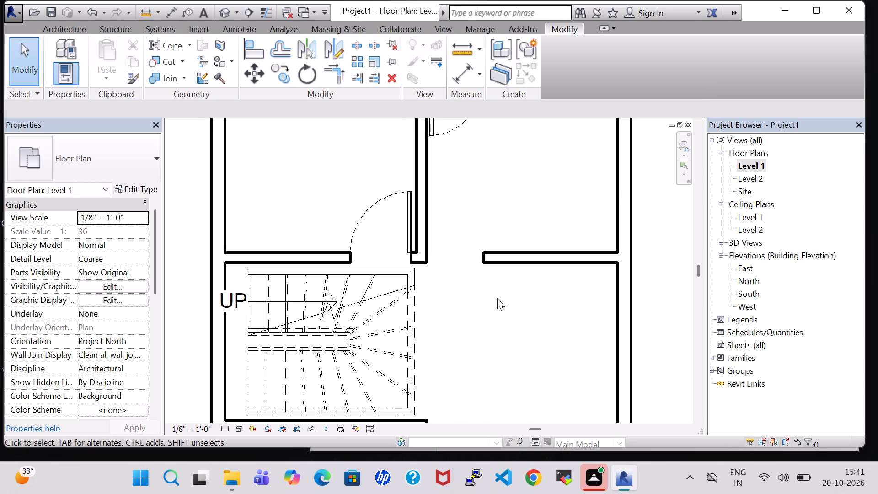
# Nudge the end of the partition on the far side of the new opening slightly right to widen the opening.
pyautogui.click(485, 265)
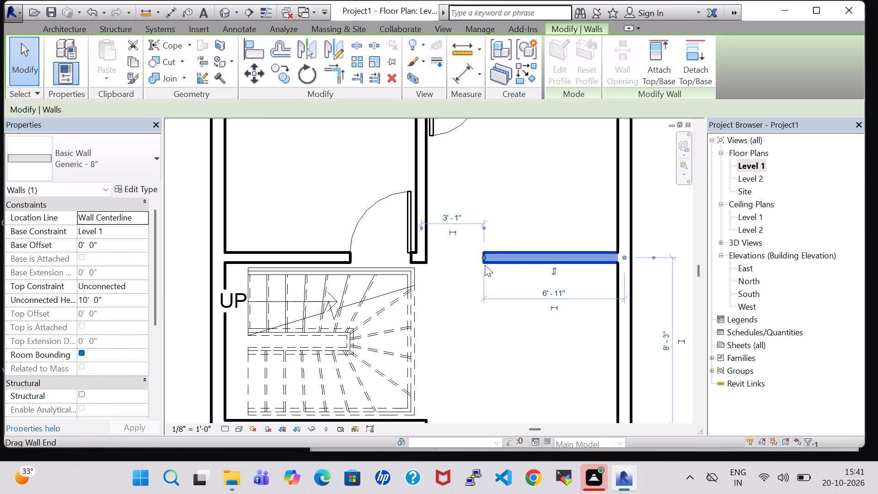
pyautogui.press('Right')
pyautogui.click(558, 223)
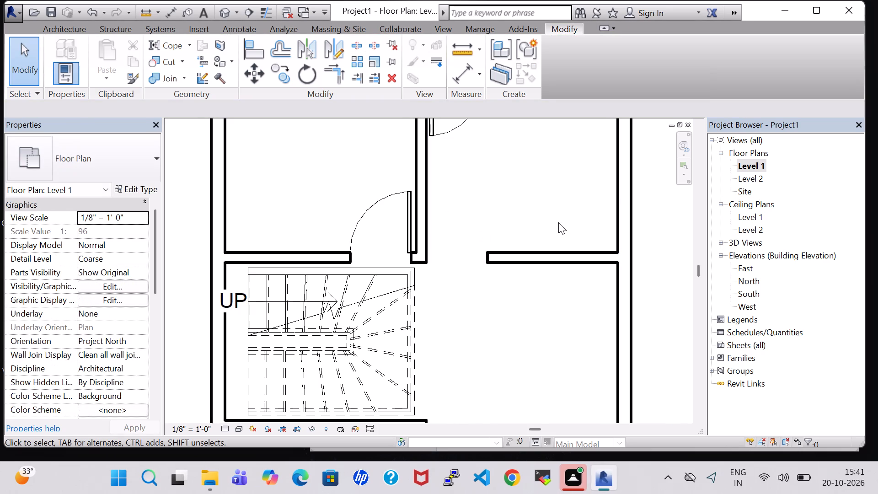
# Place a 34" x 84" Single-Flush door in the lower-left room's right wall, centred about 2'-1" below the stair partition and opening into the right-hand room.
pyautogui.scroll(-7, 558, 222)
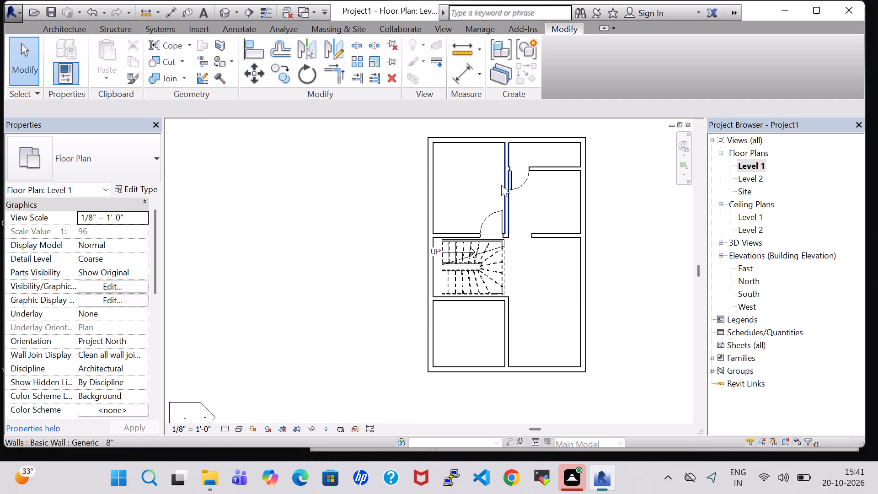
pyautogui.click(46, 30)
pyautogui.click(83, 47)
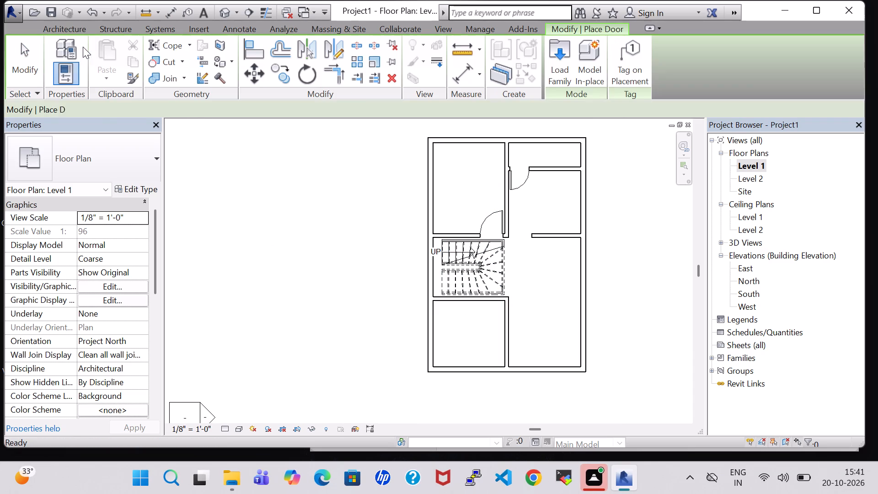
pyautogui.click(108, 154)
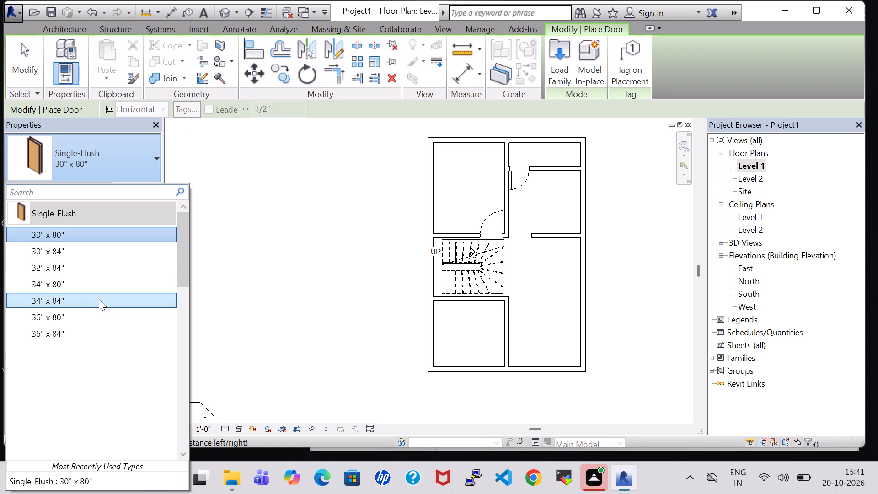
pyautogui.click(99, 300)
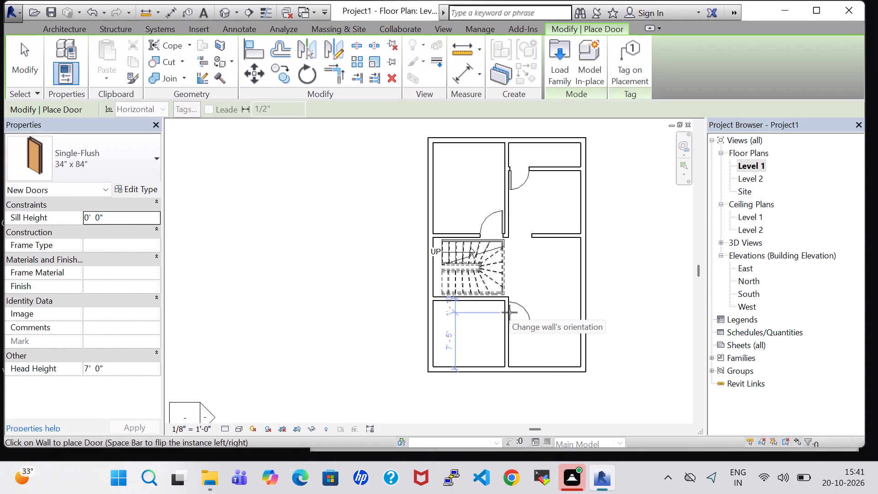
pyautogui.scroll(4, 509, 312)
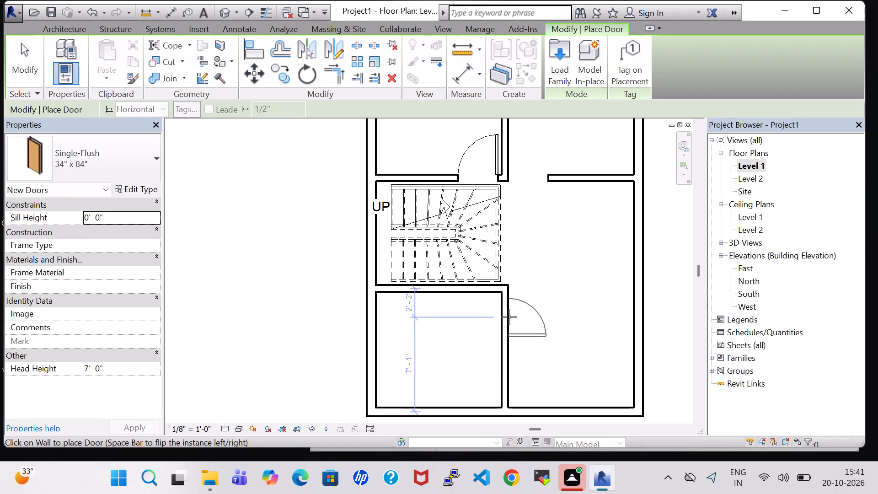
pyautogui.click(508, 316)
pyautogui.scroll(-4, 535, 279)
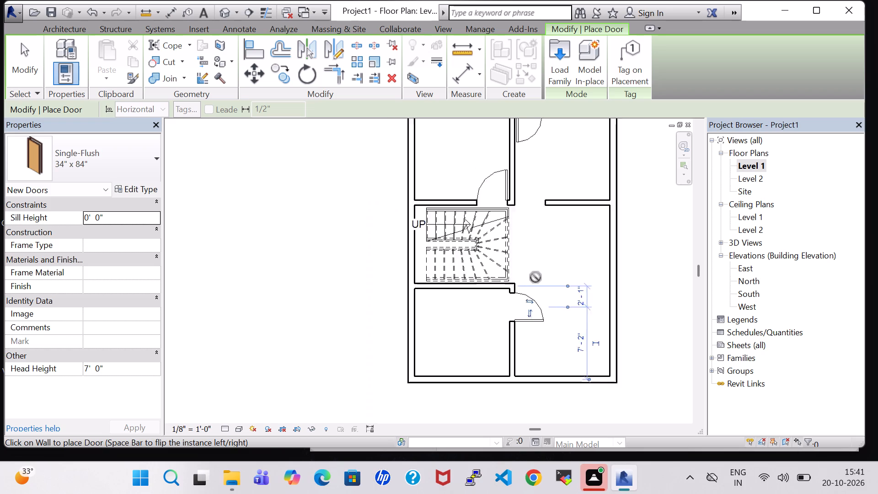
pyautogui.scroll(-1, 535, 277)
pyautogui.press('Escape')
pyautogui.press('Escape')
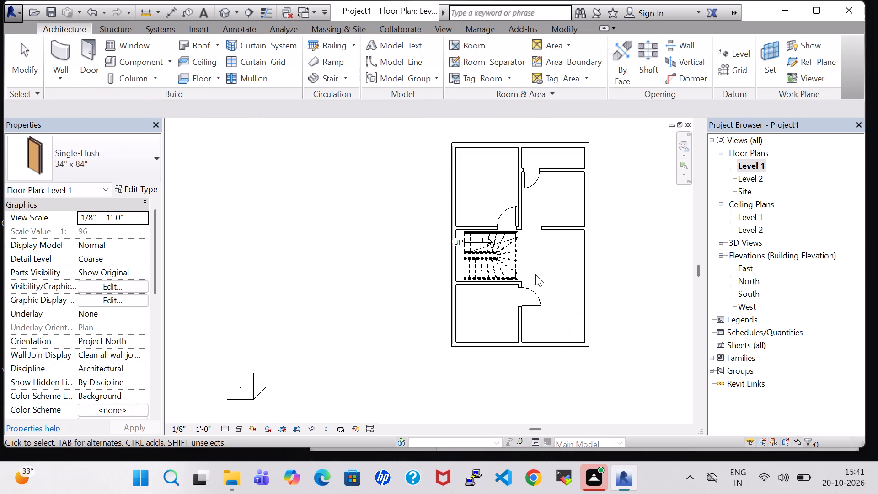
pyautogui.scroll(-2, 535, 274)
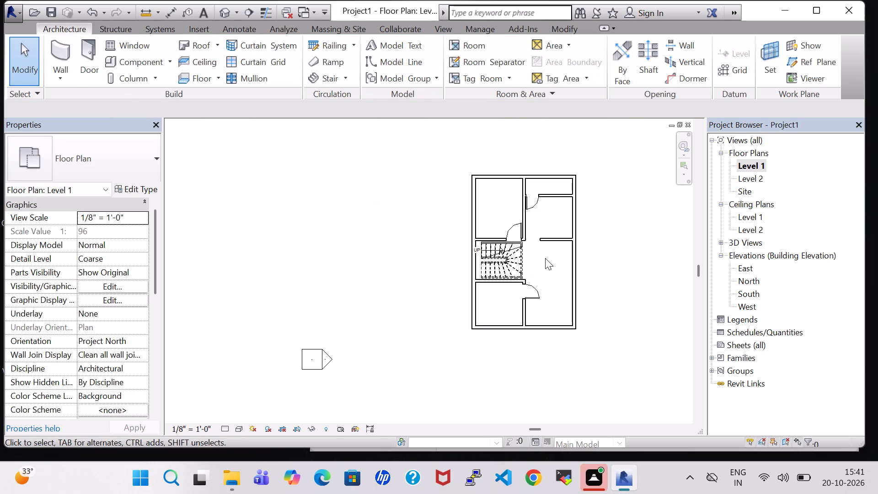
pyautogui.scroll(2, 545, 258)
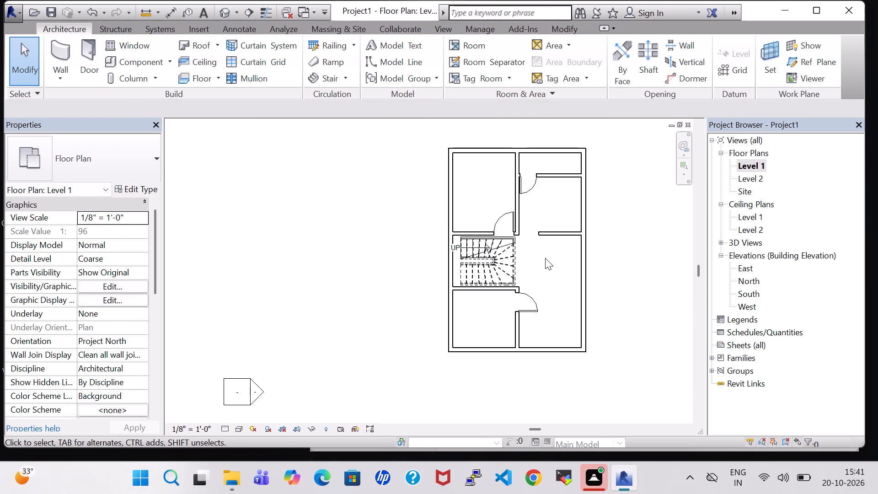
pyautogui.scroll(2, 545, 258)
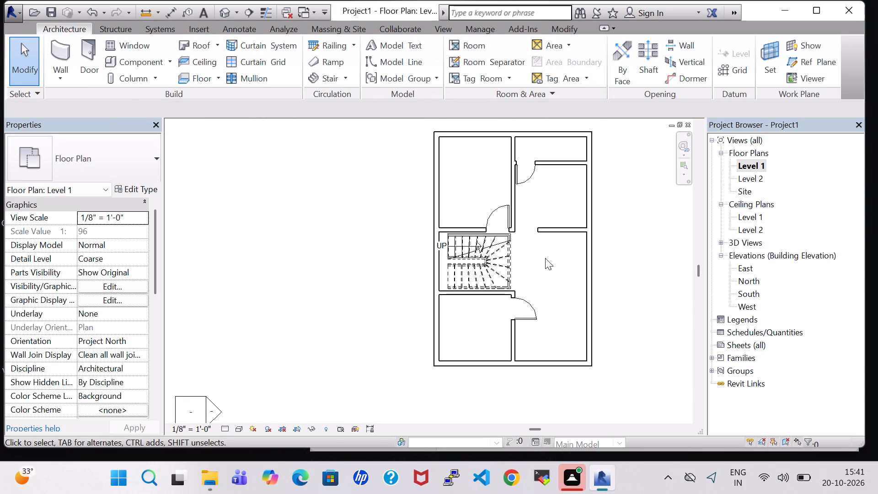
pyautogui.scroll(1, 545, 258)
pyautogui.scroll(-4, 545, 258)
# Load the Bed-Box component family from the Beds folder of the US Imperial furniture library.
pyautogui.click(147, 64)
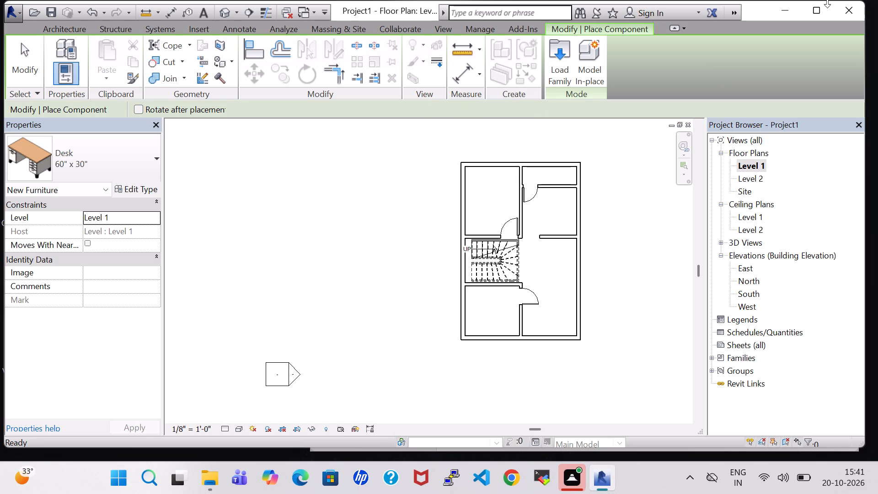
pyautogui.click(563, 69)
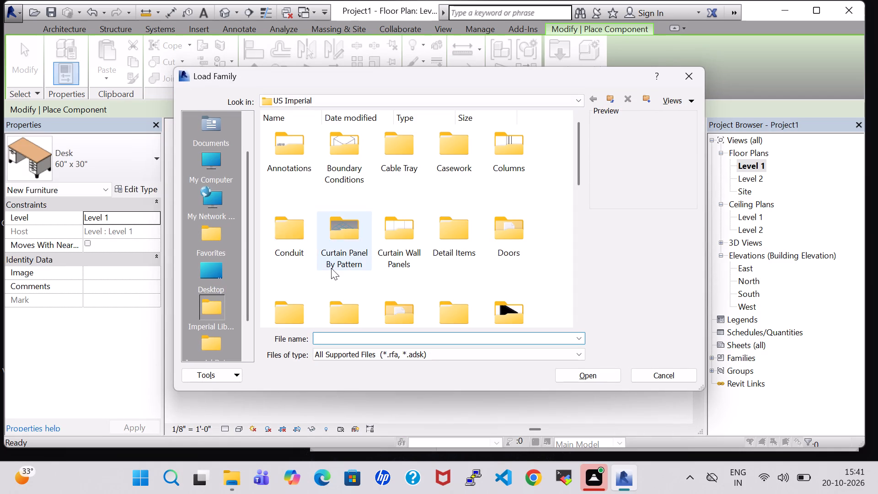
pyautogui.doubleClick(511, 305)
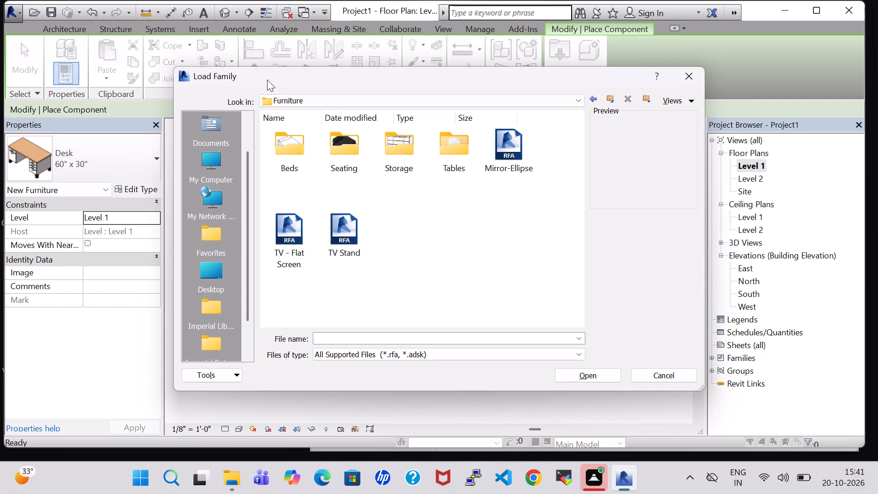
pyautogui.doubleClick(282, 147)
pyautogui.click(300, 138)
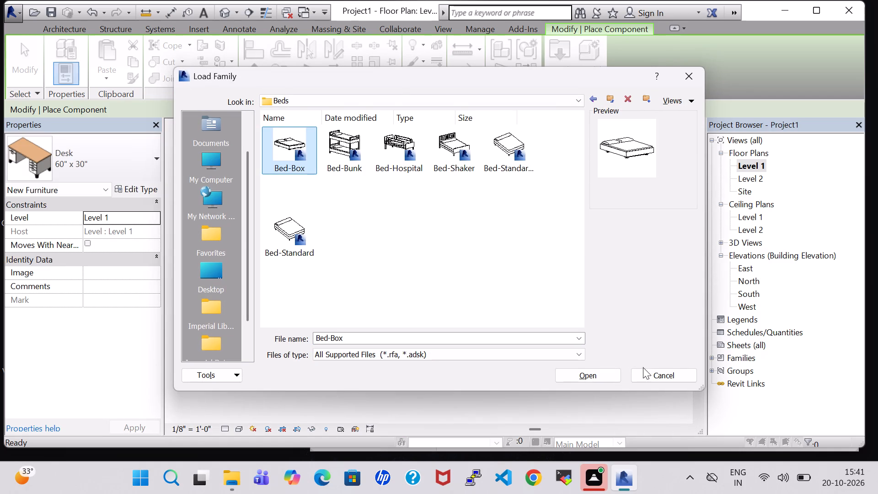
pyautogui.click(607, 374)
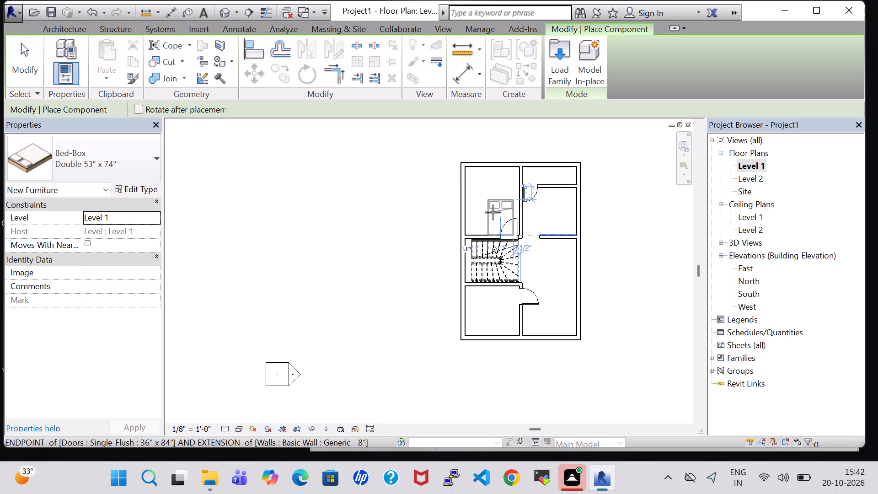
# Place a Double 53" x 74" Bed-Box in the upper-left room, rotated so its pillows face the left exterior wall.
pyautogui.press('space')
pyautogui.press('space')
pyautogui.press('space')
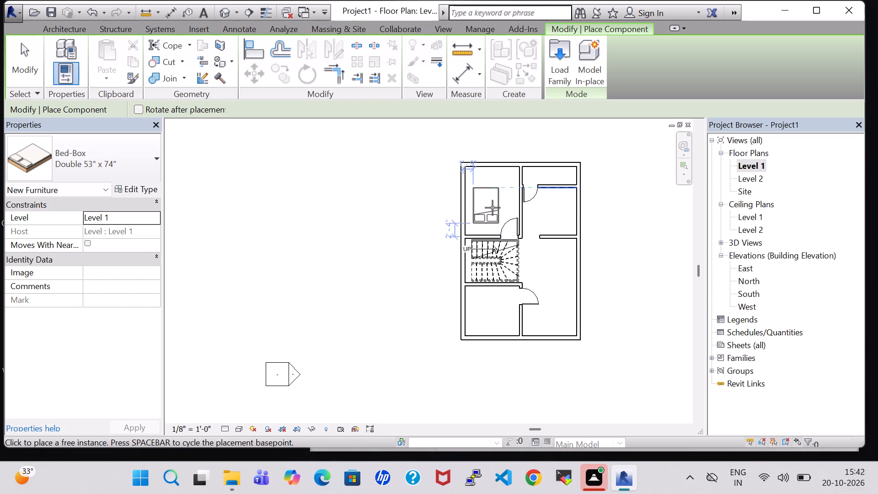
pyautogui.press('space')
pyautogui.press('space')
pyautogui.press('space')
pyautogui.scroll(6, 493, 208)
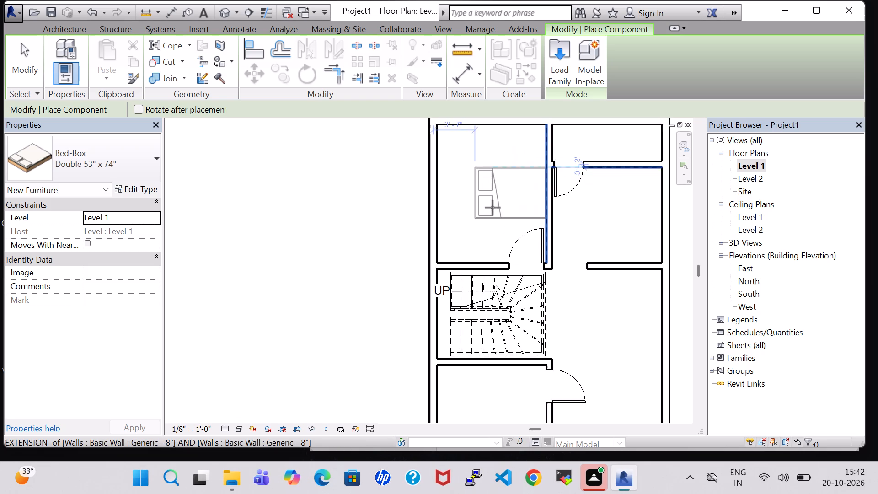
pyautogui.scroll(5, 467, 208)
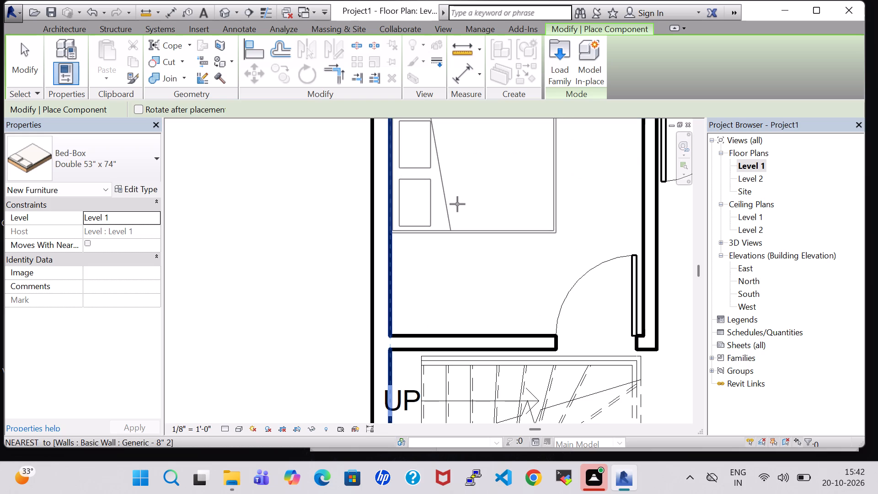
pyautogui.click(460, 204)
pyautogui.press('Escape')
pyautogui.press('Escape')
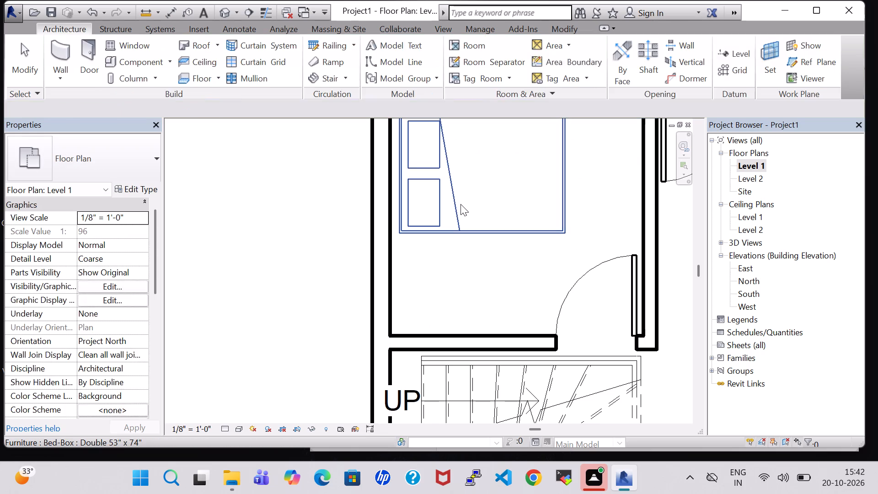
# Nudge the bed two increments left, closer to the left exterior wall.
pyautogui.click(460, 204)
pyautogui.press('Left')
pyautogui.press('Left')
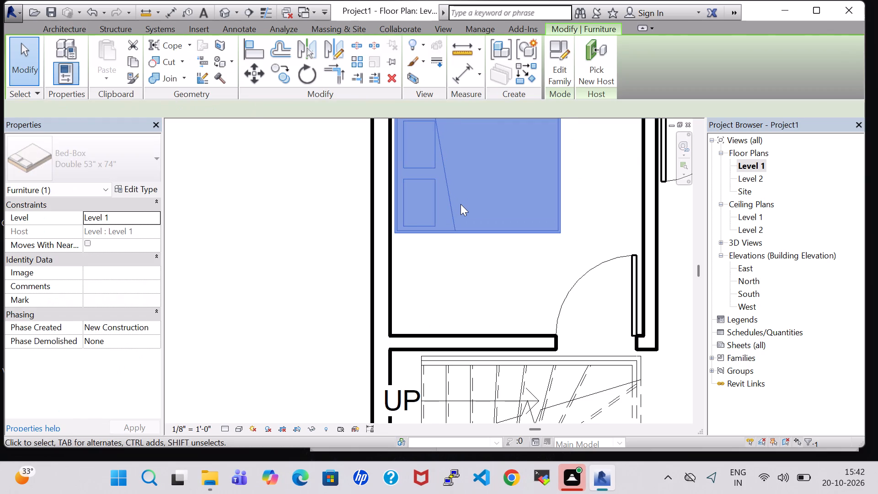
pyautogui.click(452, 258)
# Load the Casement 3x3 with Trim window family from the Windows folder of the US Imperial library.
pyautogui.scroll(-8, 452, 258)
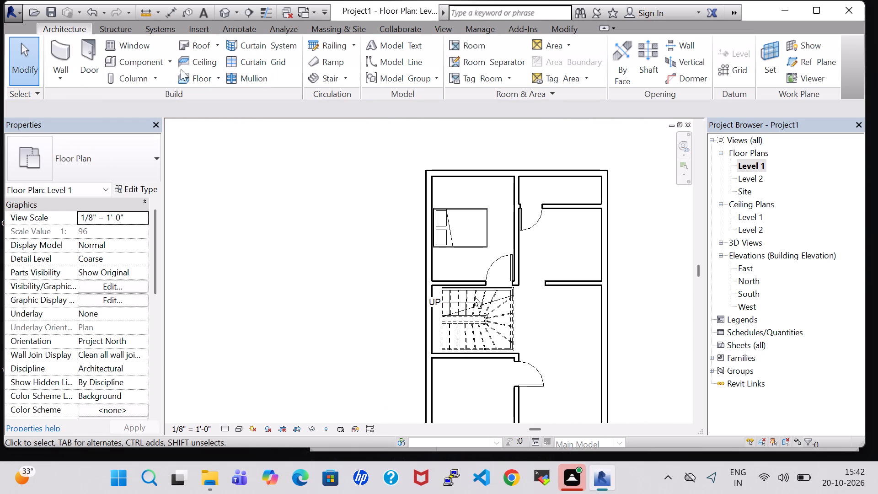
pyautogui.click(121, 45)
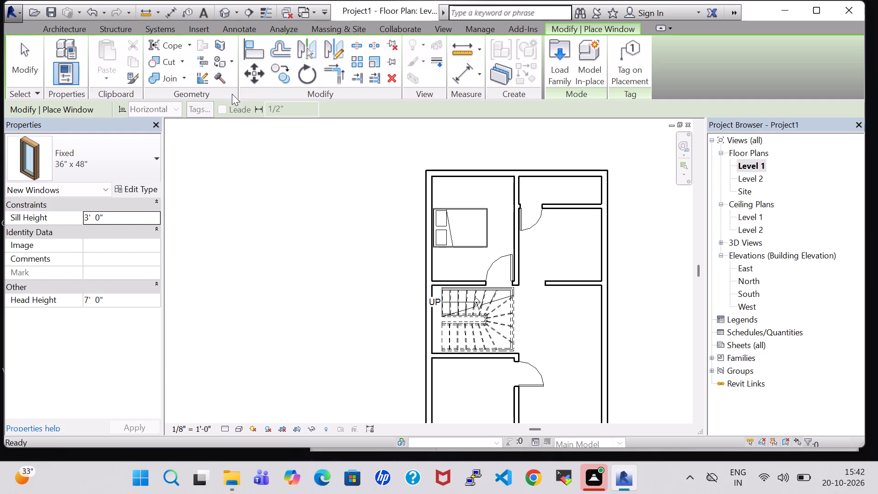
pyautogui.click(568, 69)
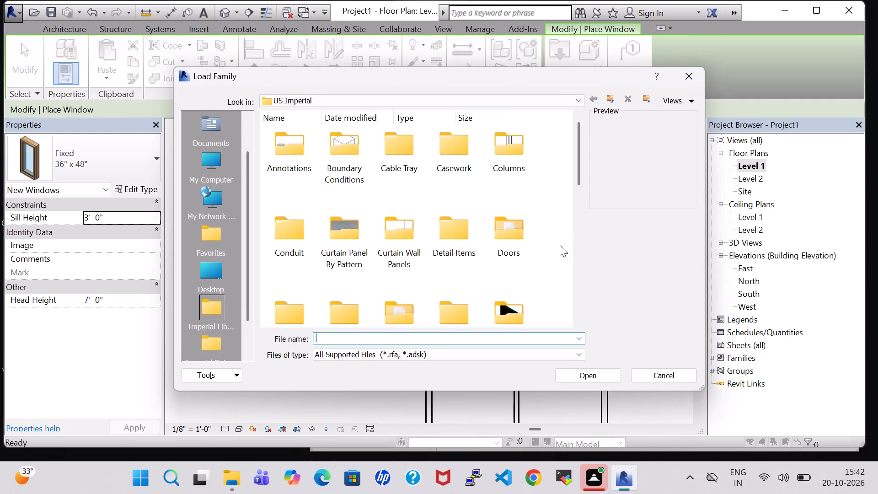
pyautogui.click(509, 306)
pyautogui.press('w')
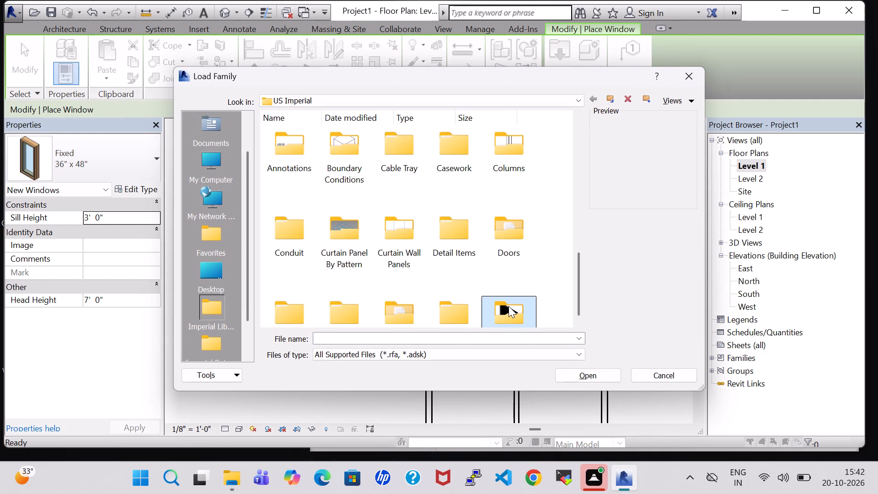
pyautogui.doubleClick(412, 302)
pyautogui.click(404, 143)
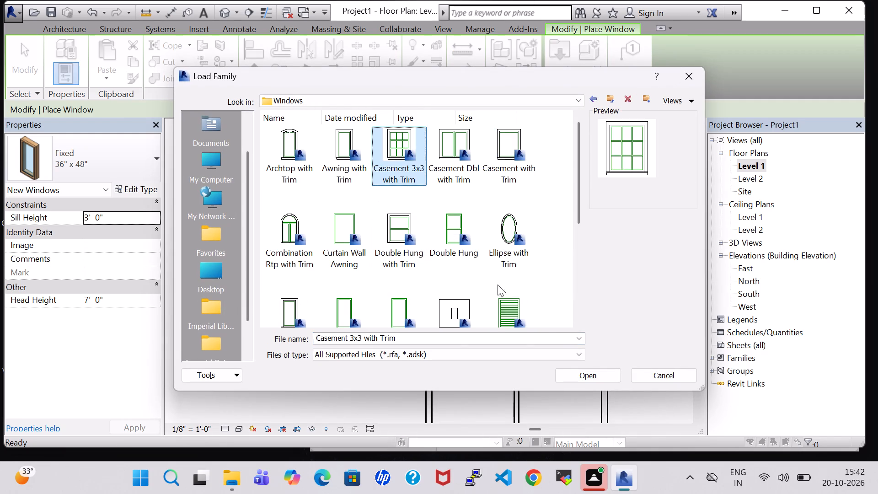
pyautogui.click(602, 374)
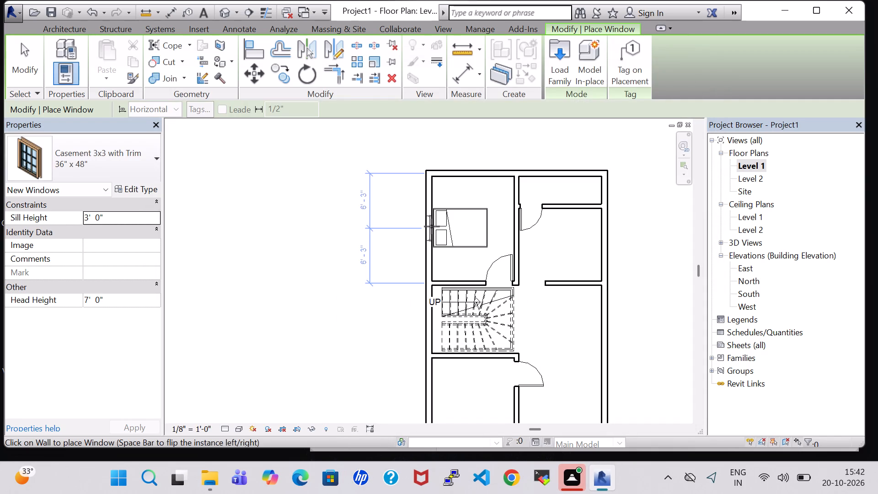
# Place a 36" x 48" Casement 3x3 with Trim window in the left exterior wall behind the bed, 6'-3" from the top wall.
pyautogui.click(426, 226)
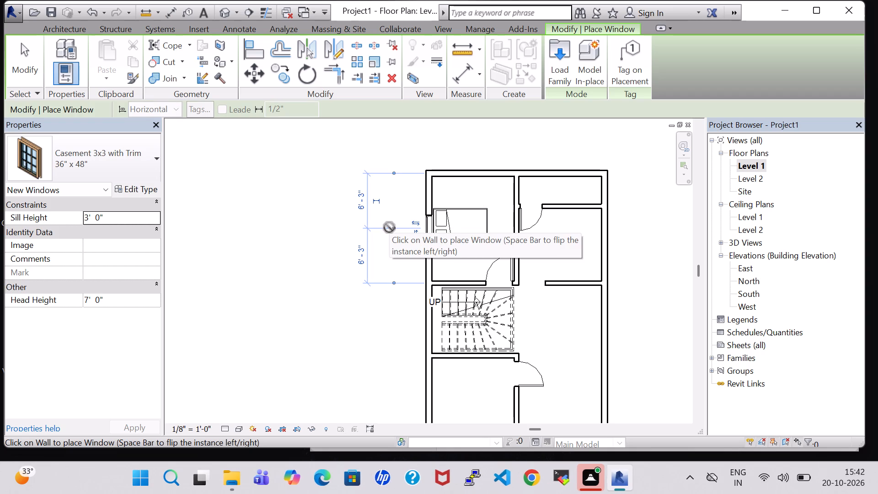
pyautogui.press('Escape')
pyautogui.press('Escape')
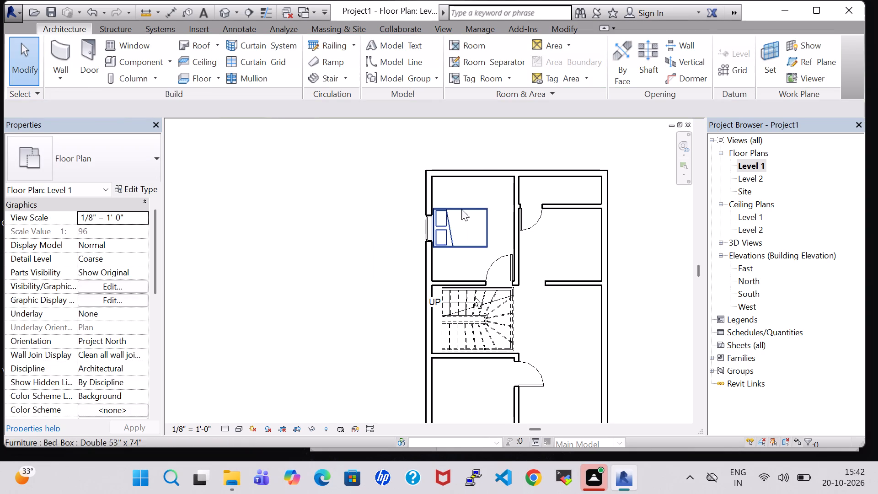
# Load the Table-End family from the Furniture > Tables folder of the US Imperial library.
pyautogui.click(148, 61)
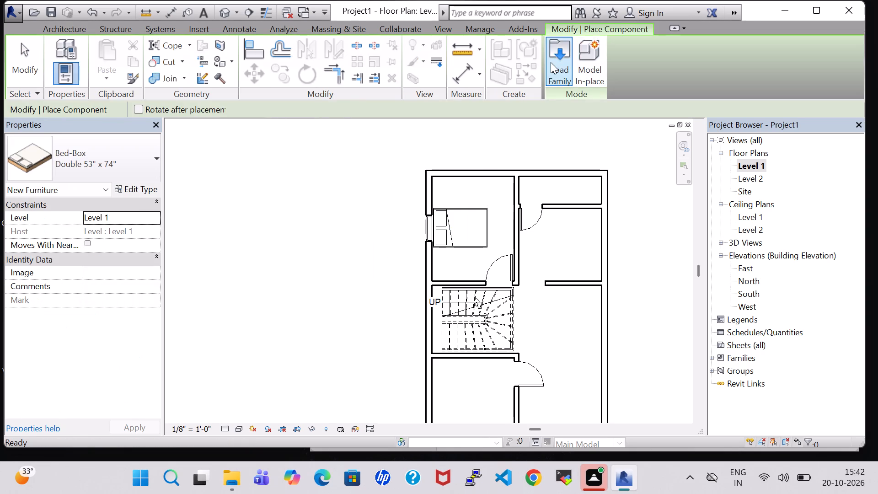
pyautogui.click(551, 62)
pyautogui.doubleClick(513, 296)
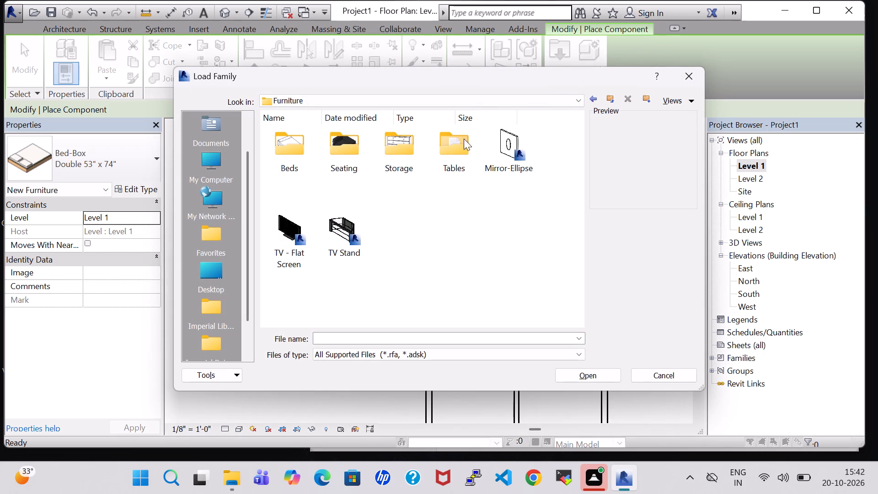
pyautogui.doubleClick(463, 133)
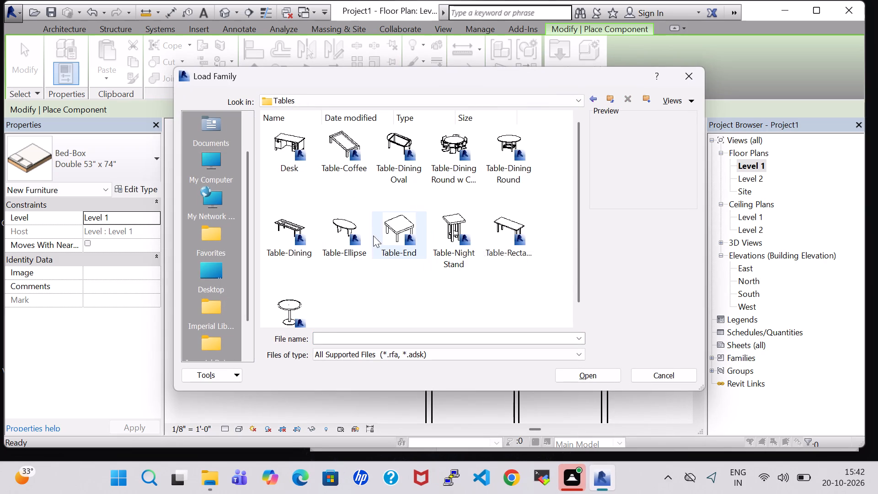
pyautogui.click(392, 235)
pyautogui.click(609, 371)
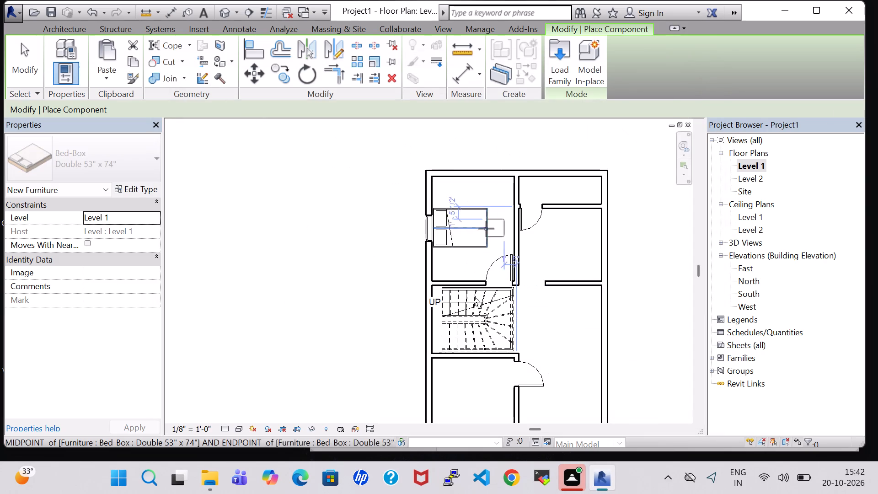
# Place two 24" x 24" Table-End tables by the left exterior wall, one below the bed and one above it, about 1'-6" from the top wall.
pyautogui.scroll(4, 483, 219)
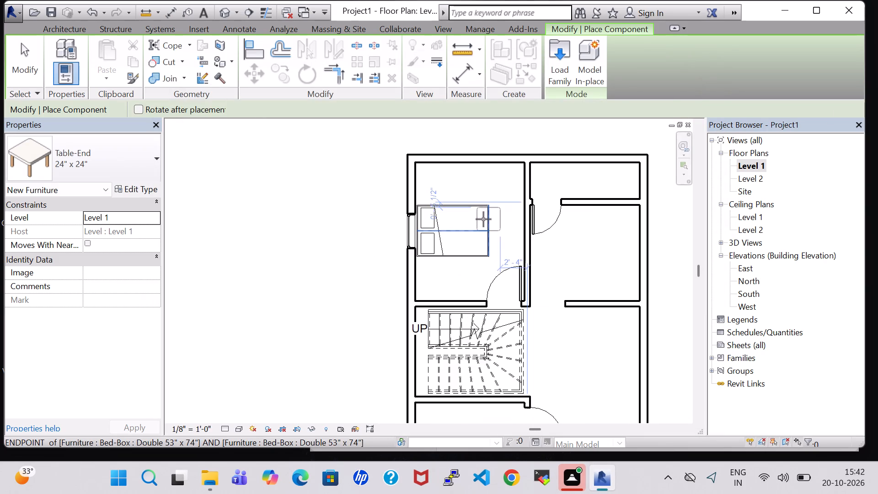
pyautogui.click(415, 304)
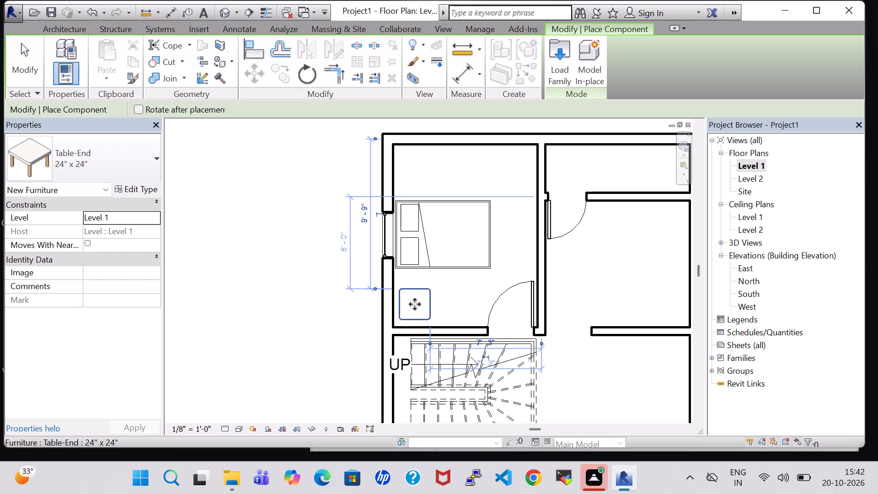
pyautogui.press('Escape')
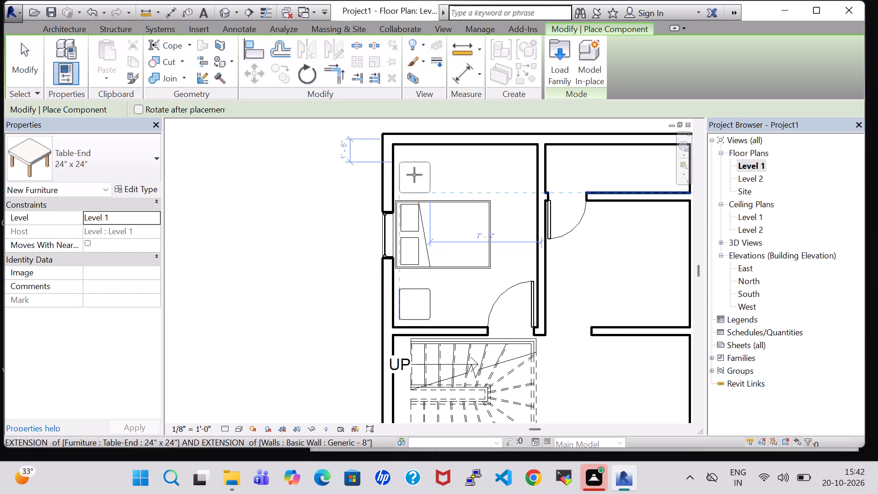
pyautogui.click(414, 175)
pyautogui.press('Escape')
pyautogui.press('Escape')
# Nudge the upper and lower end tables two increments left each, up to the left exterior wall.
pyautogui.click(414, 175)
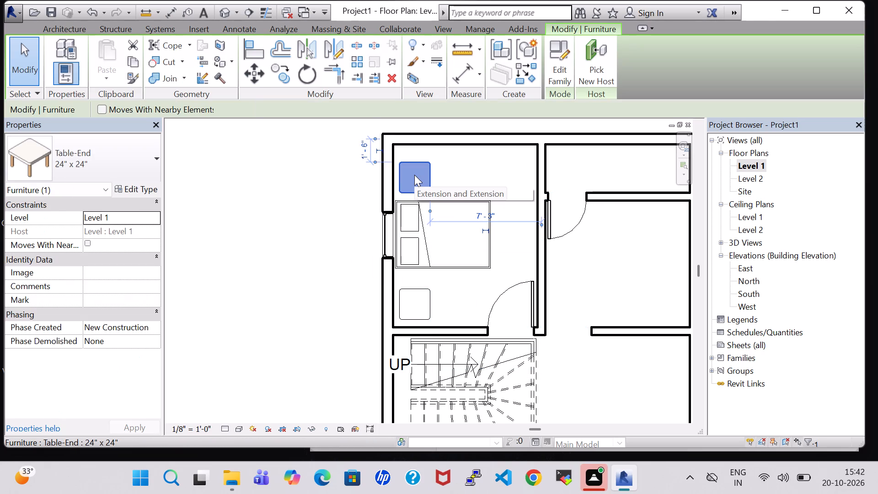
pyautogui.press('Left')
pyautogui.press('Left')
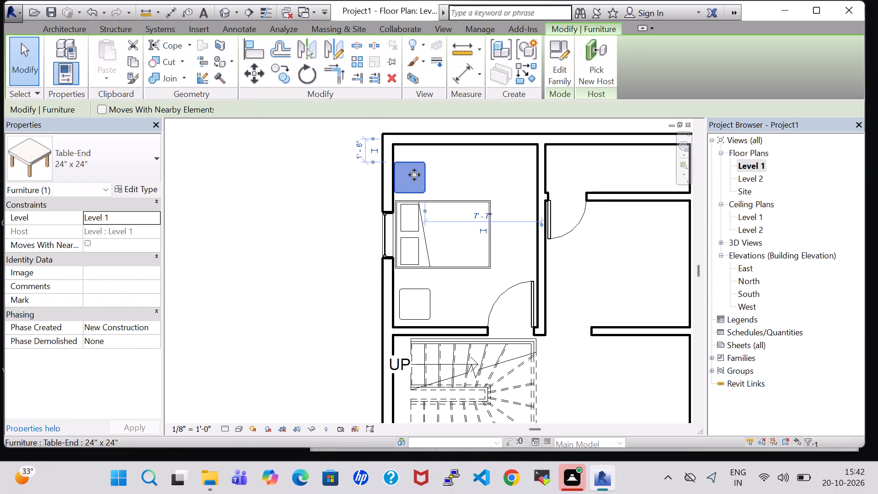
pyautogui.click(419, 310)
pyautogui.press('Left')
pyautogui.press('Left')
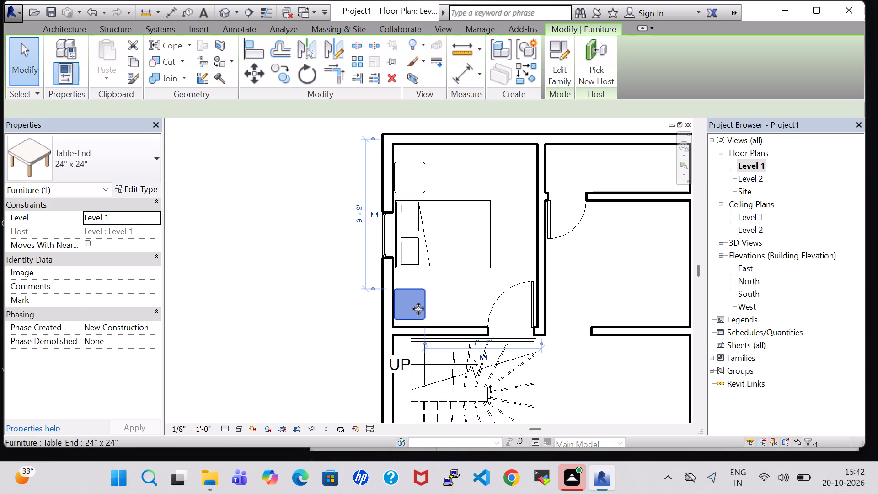
pyautogui.click(464, 168)
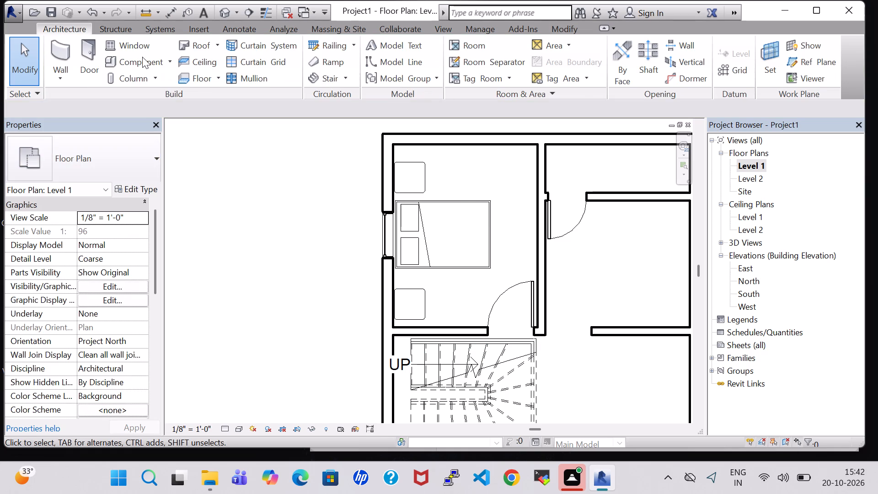
# Load the Chair-Corbu family from the Furniture > Seating folder of the US Imperial library.
pyautogui.click(142, 57)
pyautogui.click(560, 63)
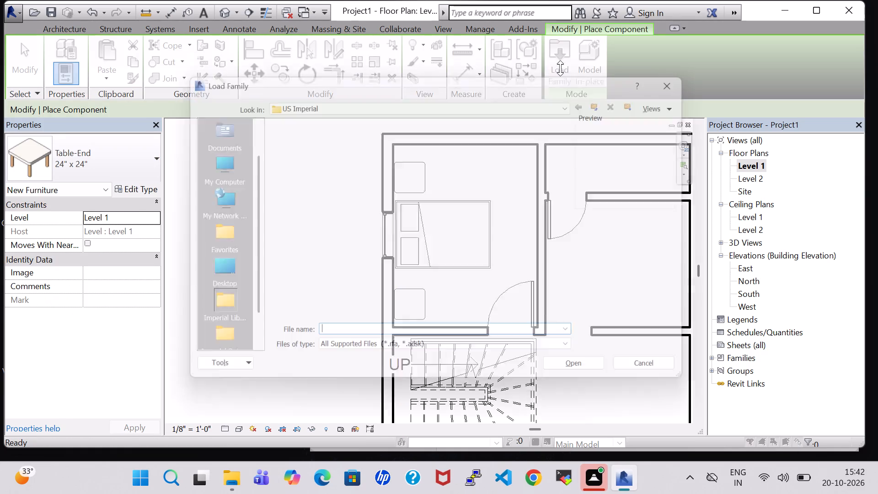
pyautogui.doubleClick(511, 310)
pyautogui.doubleClick(336, 148)
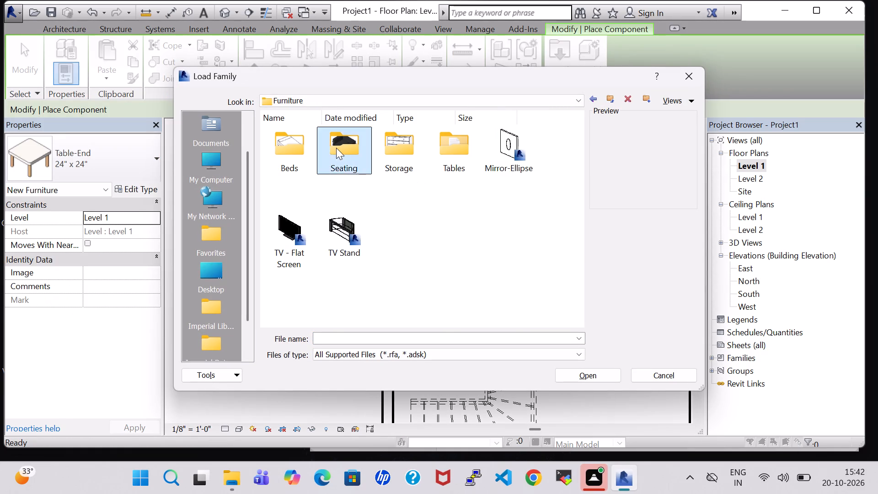
pyautogui.click(450, 137)
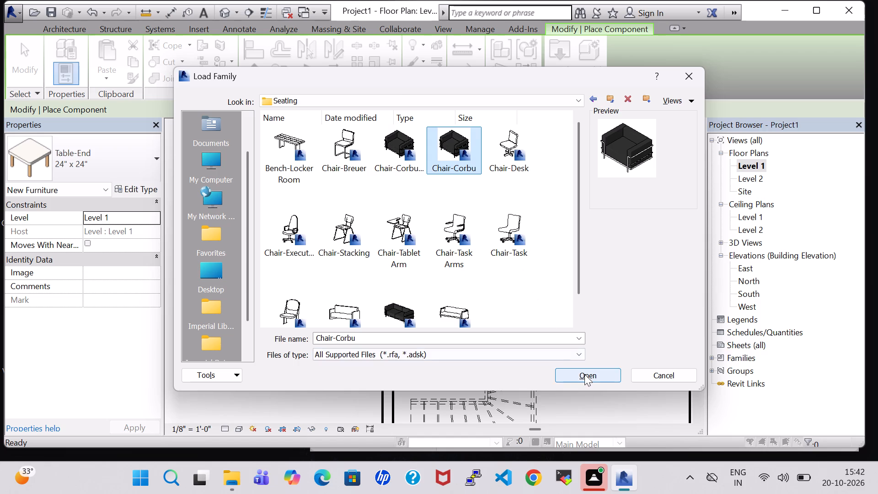
pyautogui.click(584, 374)
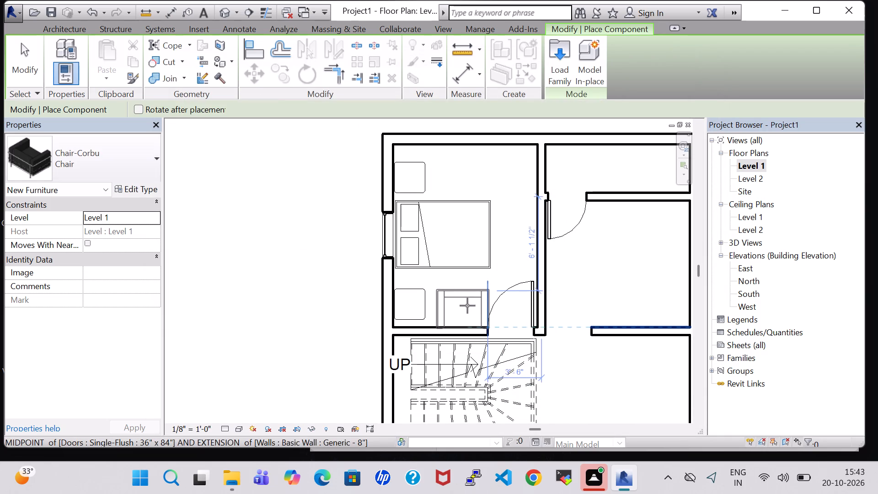
# Place a Chair-Corbu between the lower end table and the door, rotated so its back faces the room's bottom wall.
pyautogui.press('space')
pyautogui.press('space')
pyautogui.press('space')
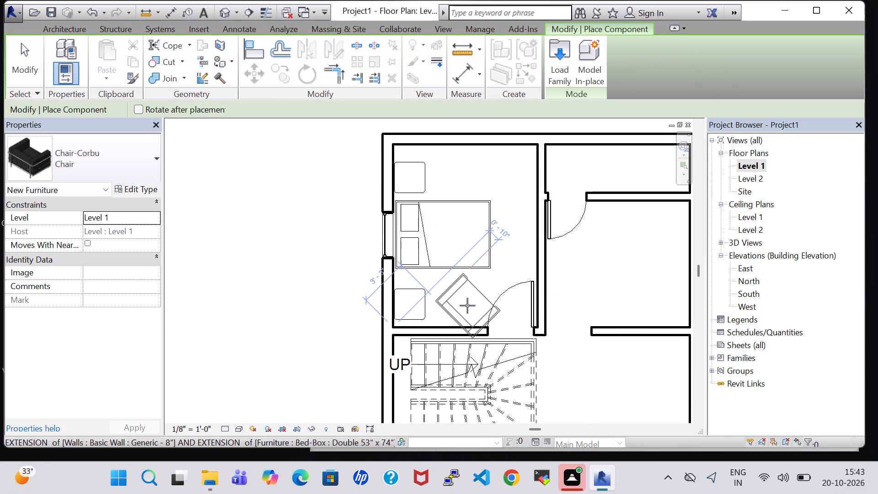
pyautogui.press('space')
pyautogui.scroll(3, 460, 305)
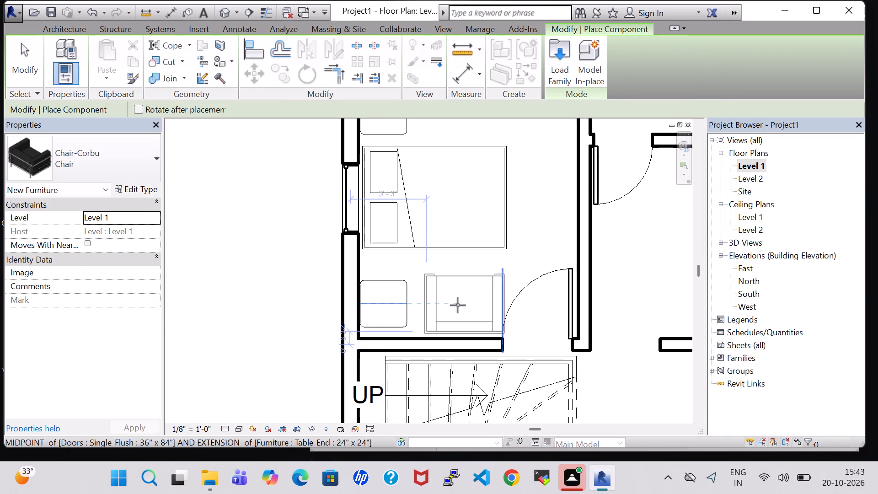
pyautogui.click(457, 306)
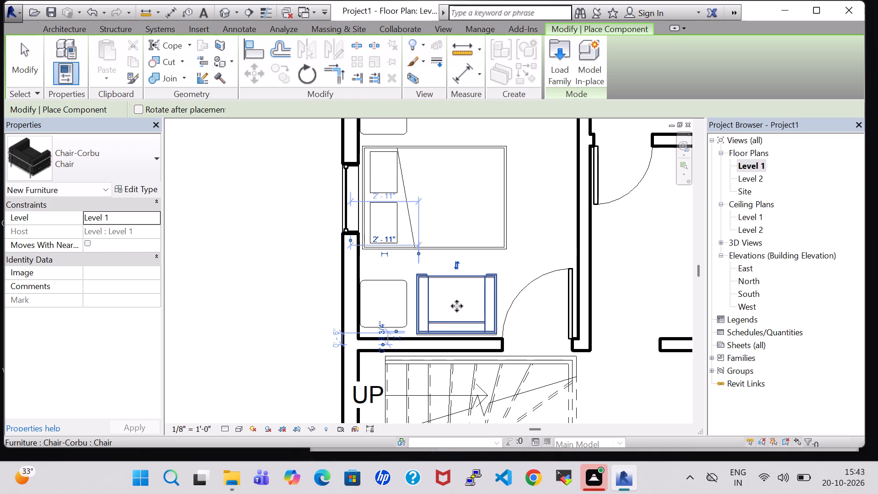
pyautogui.press('Escape')
pyautogui.press('Escape')
# Nudge the Corbu chair two increments down, against the room's bottom wall.
pyautogui.click(458, 298)
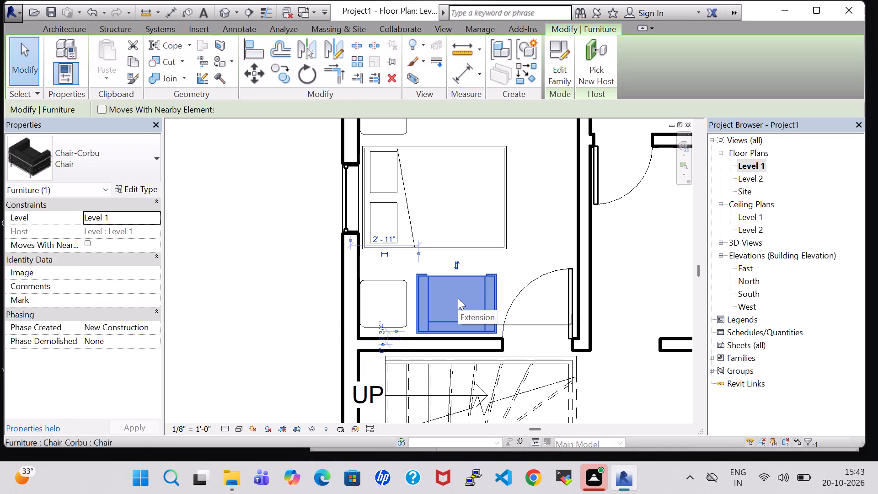
pyautogui.press('Down')
pyautogui.press('Down')
pyautogui.click(536, 235)
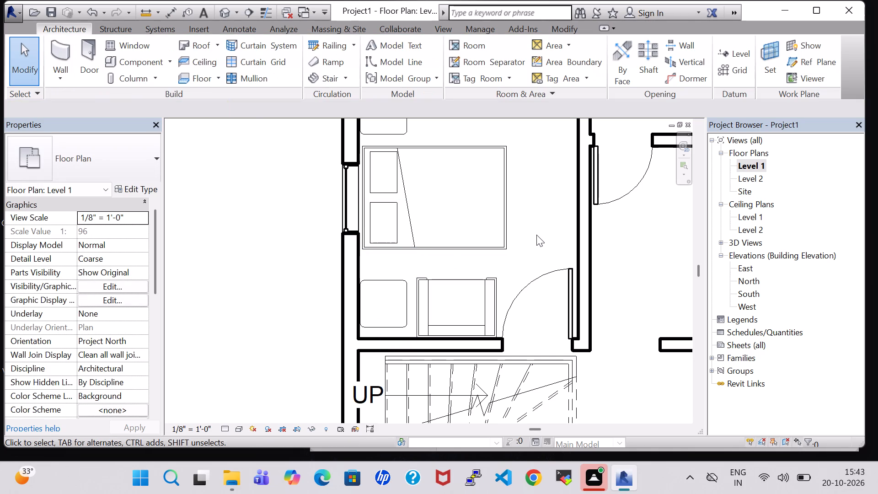
# Load the TV - Flat Screen family from the Furniture folder of the US Imperial library.
pyautogui.scroll(-3, 536, 235)
pyautogui.click(130, 65)
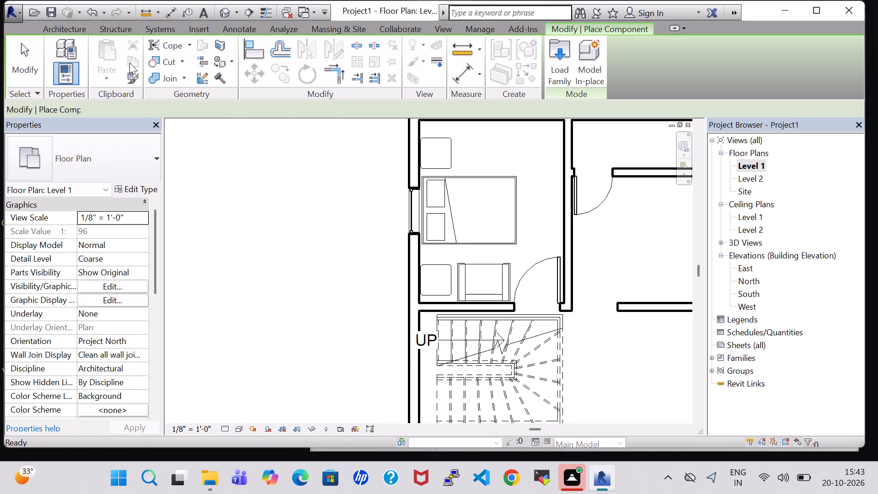
pyautogui.click(562, 59)
pyautogui.doubleClick(522, 306)
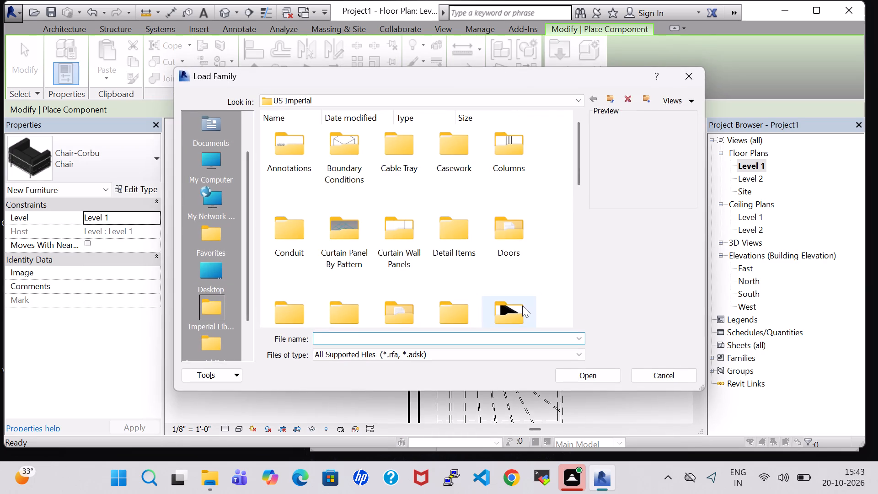
pyautogui.click(288, 216)
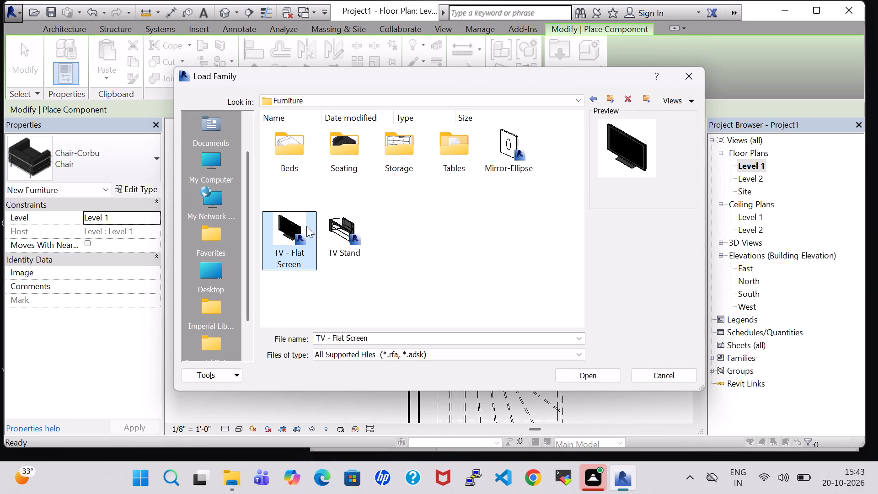
pyautogui.click(604, 371)
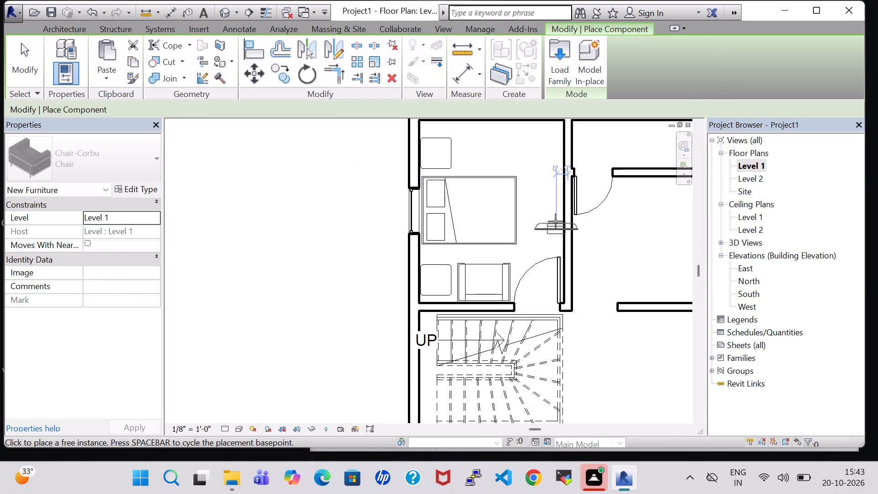
# Place a 32" TV - Flat Screen against the room's right wall opposite the bed, rotated parallel to that wall.
pyautogui.press('space')
pyautogui.press('space')
pyautogui.press('space')
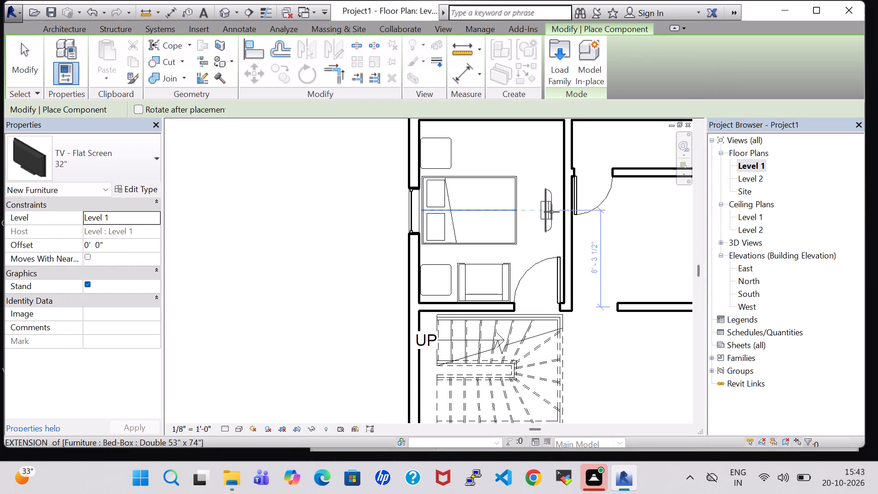
pyautogui.scroll(5, 551, 212)
pyautogui.click(573, 213)
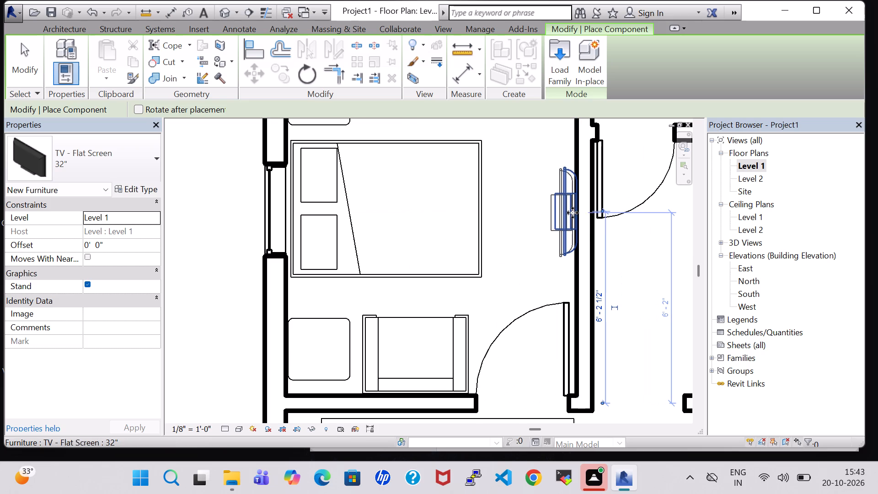
pyautogui.press('Escape')
pyautogui.press('Escape')
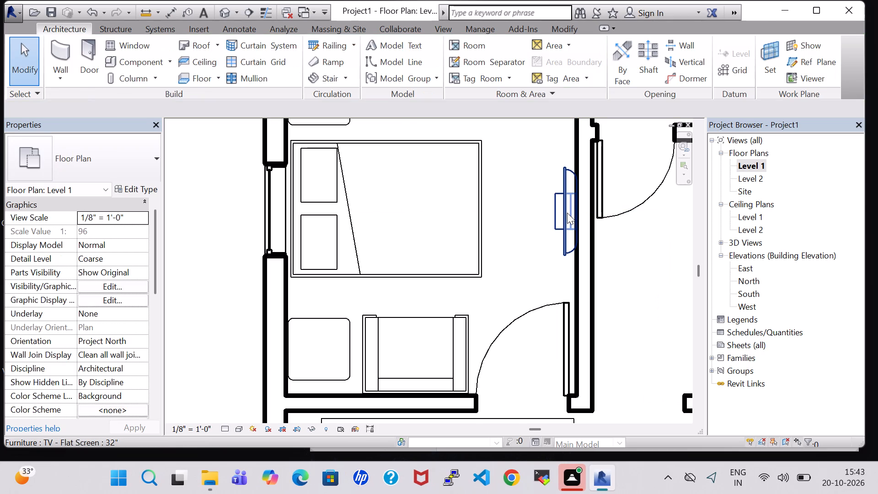
# Nudge the flat-screen TV one increment left so it sits just off the room's right wall.
pyautogui.click(564, 212)
pyautogui.press('Left')
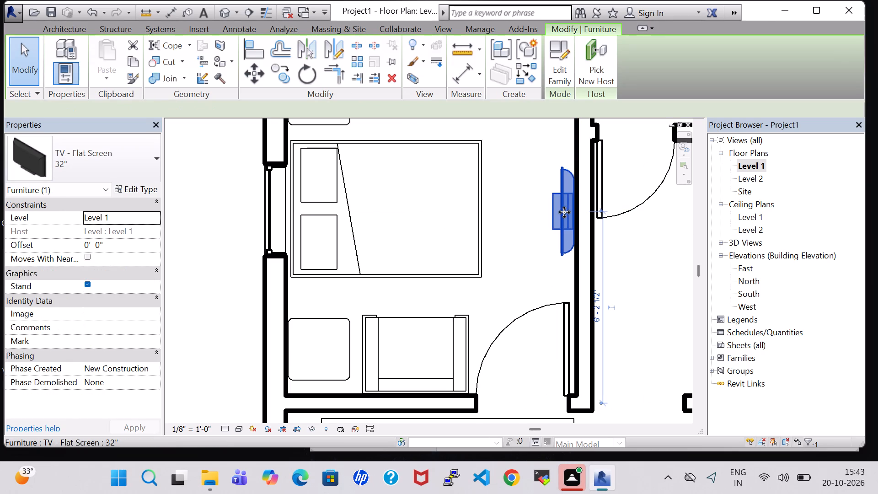
pyautogui.click(545, 253)
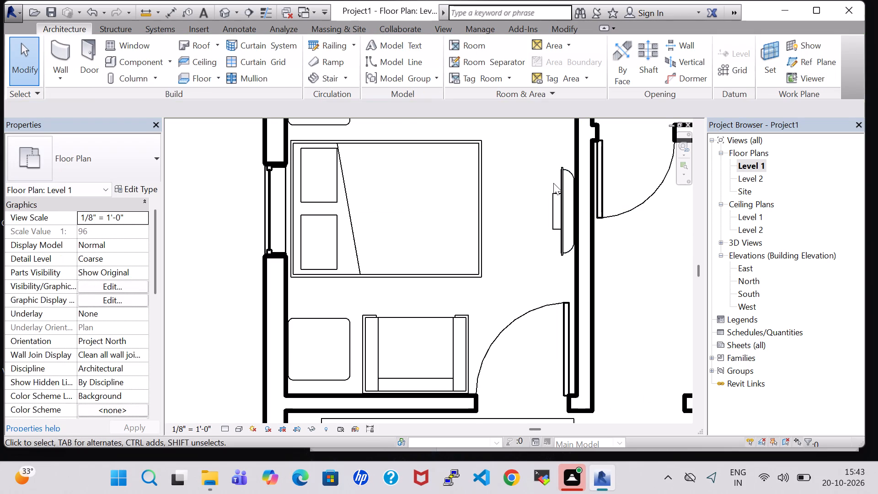
# Set the flat-screen TV's Offset to 3' 0" above Level 1.
pyautogui.click(567, 190)
pyautogui.doubleClick(88, 245)
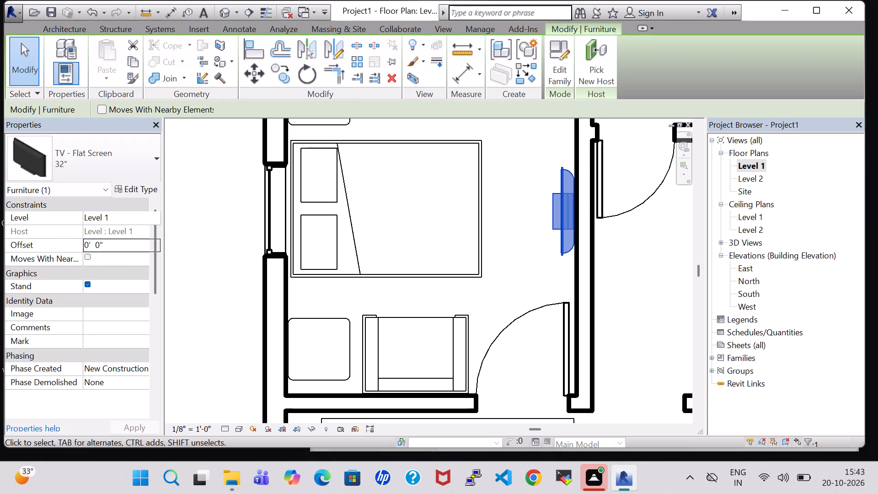
pyautogui.press('BackSpace')
pyautogui.press('3')
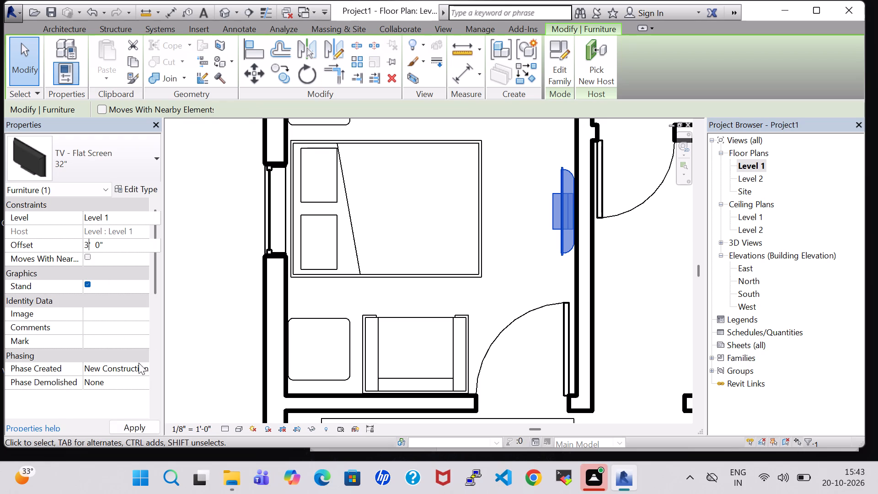
pyautogui.click(143, 429)
pyautogui.click(512, 220)
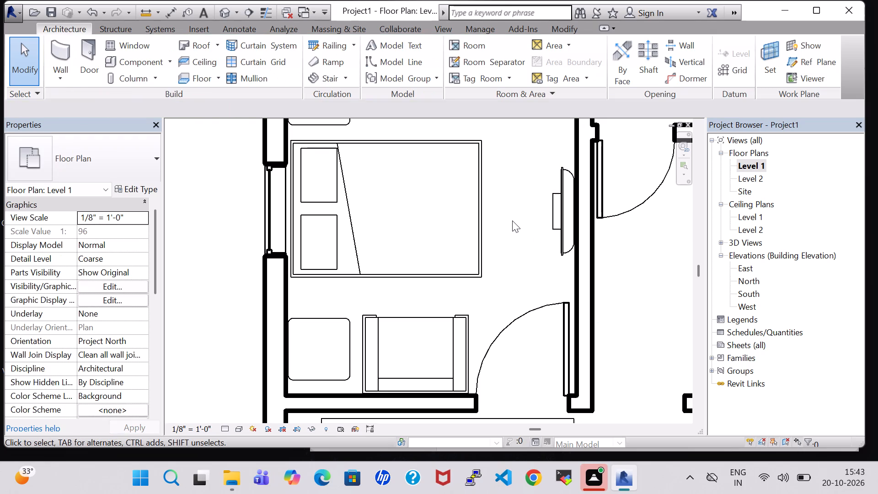
# Nudge the lower end table one increment right and eleven increments up, closer to the bed.
pyautogui.scroll(-2, 512, 220)
pyautogui.moveTo(512, 220); pyautogui.dragTo(518, 265, button='middle')
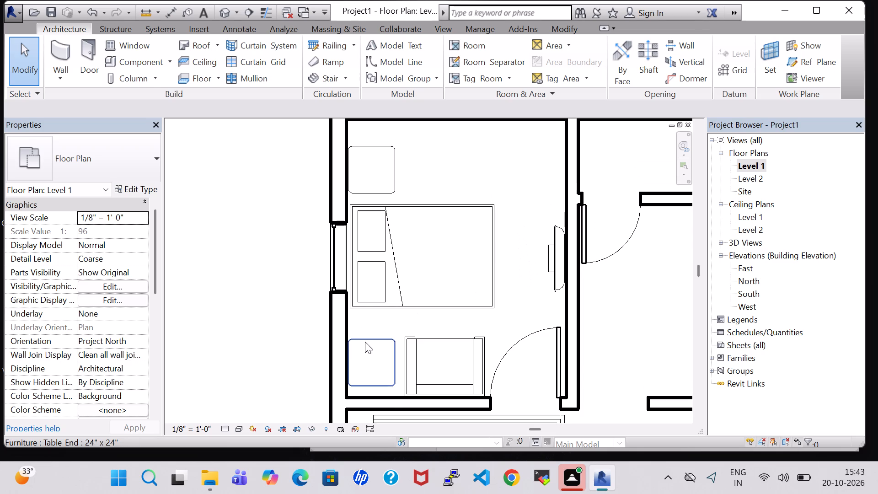
pyautogui.click(365, 342)
pyautogui.press('Right')
pyautogui.press('Up')
pyautogui.press('Up')
pyautogui.press('Up')
pyautogui.press('Up')
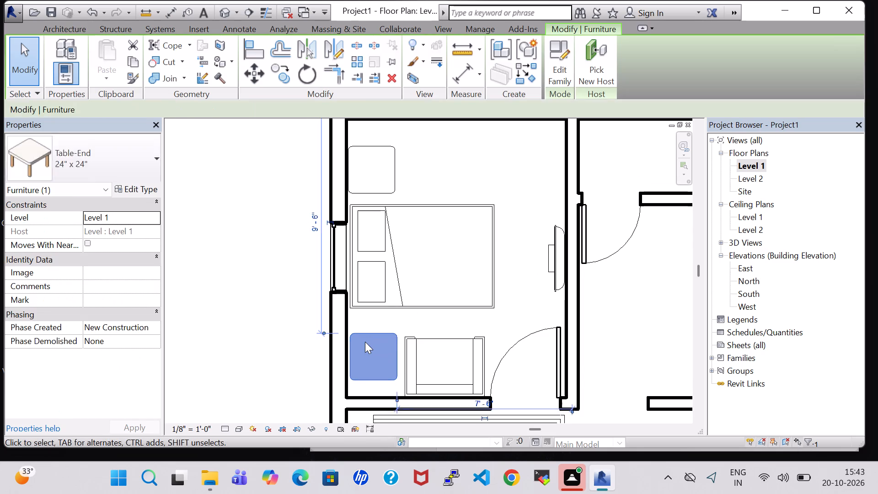
pyautogui.press('Up')
pyautogui.press('Up')
pyautogui.press('Up')
pyautogui.press('Up')
pyautogui.press('Up')
pyautogui.press('Up')
pyautogui.press('Up')
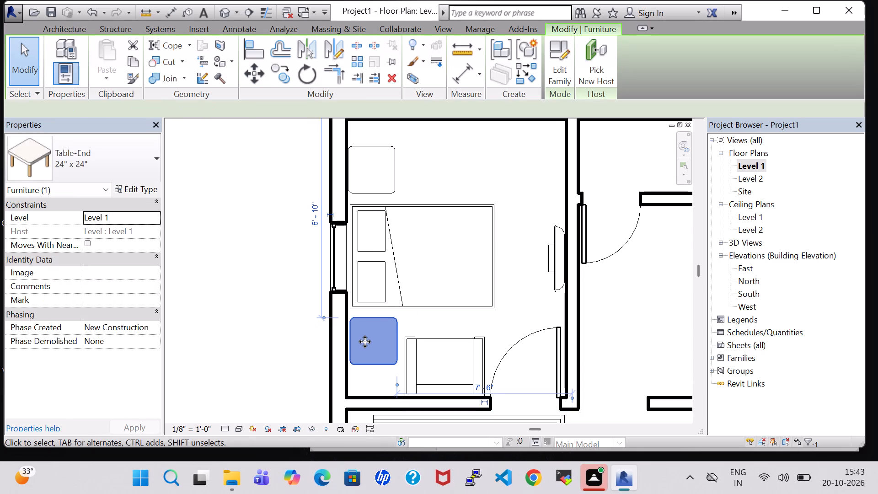
# Nudge the lower end table one more increment up toward the bed.
pyautogui.press('Up')
pyautogui.click(446, 168)
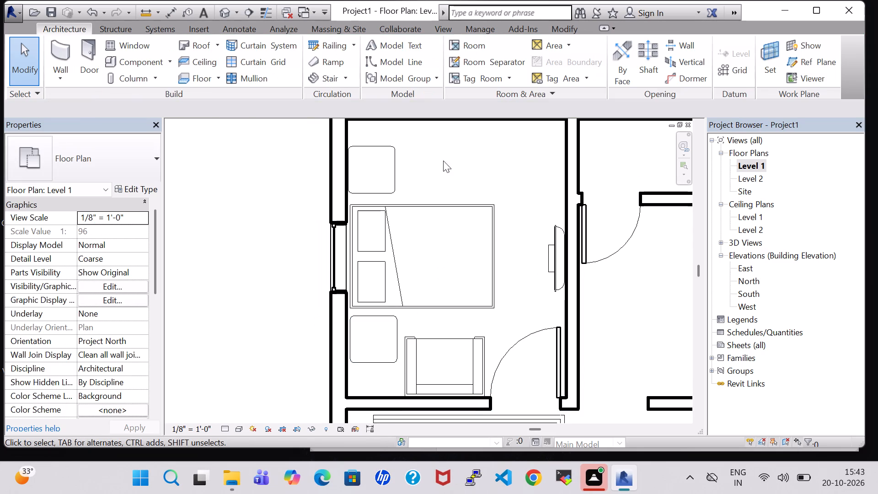
# Nudge the upper end table one increment right, away from the room's left wall.
pyautogui.click(395, 157)
pyautogui.press('Right')
pyautogui.click(439, 151)
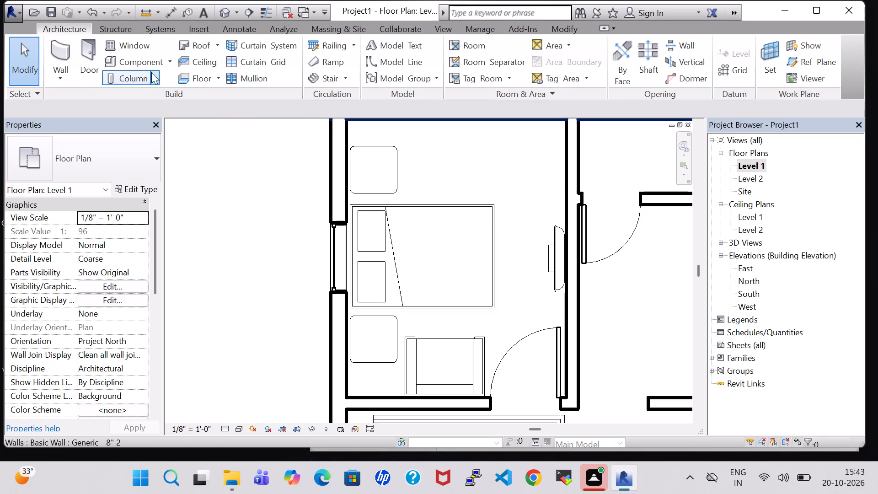
# Load the RPC Plant - Tropical family from the Planting folder of the US Imperial library.
pyautogui.click(124, 59)
pyautogui.click(557, 65)
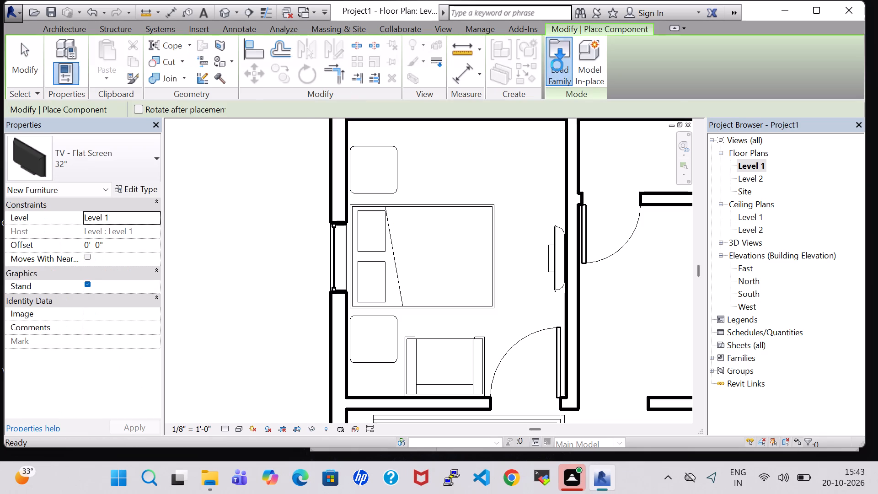
pyautogui.click(452, 307)
pyautogui.press('p')
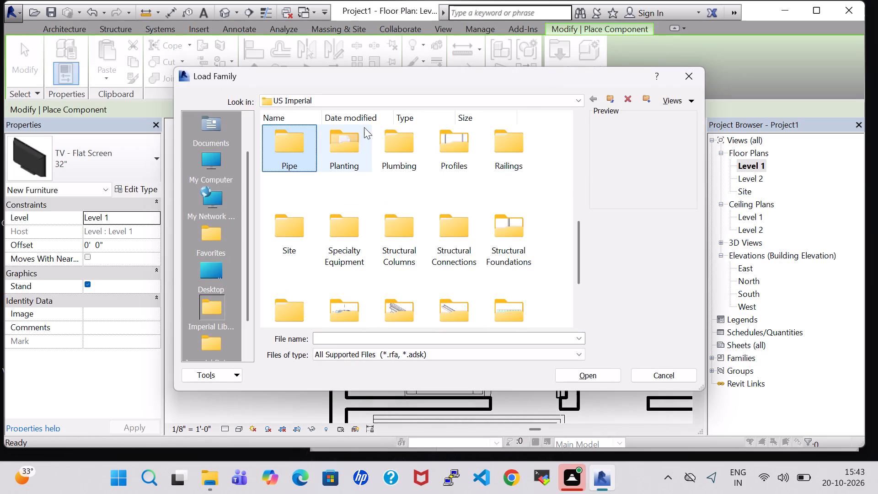
pyautogui.doubleClick(353, 151)
pyautogui.click(260, 130)
pyautogui.click(289, 135)
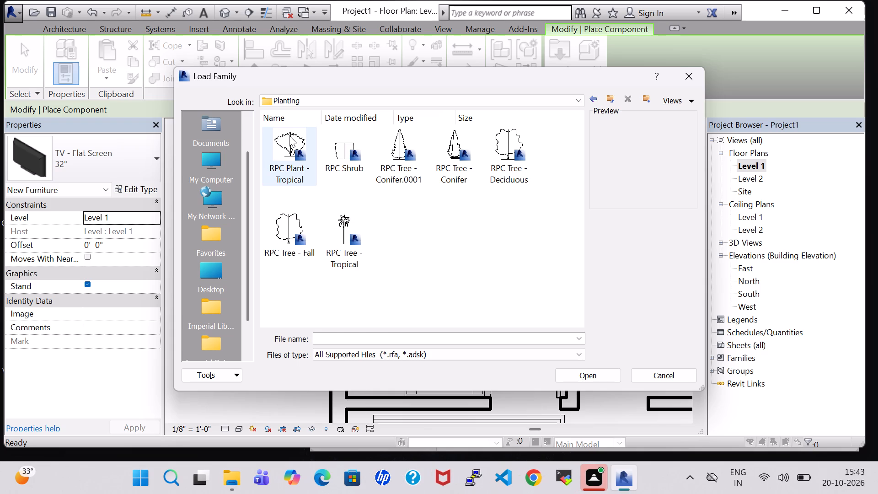
pyautogui.click(594, 375)
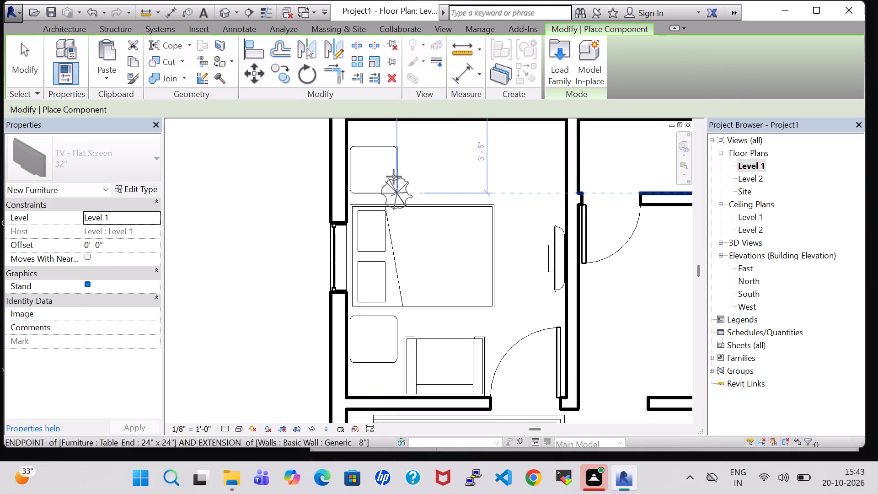
# Place two RPC Plant - Tropical Agave - 1.5' plants, one at the upper end table's top edge and one at the lower table's upper right corner.
pyautogui.click(376, 143)
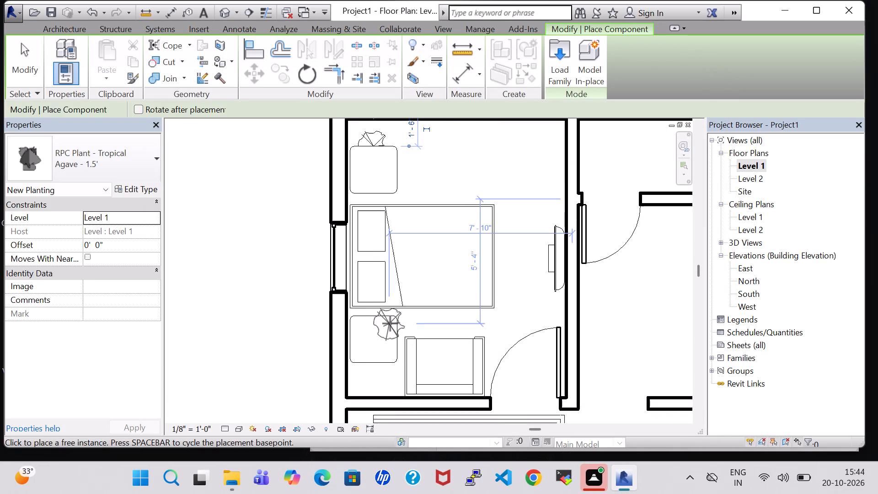
pyautogui.click(395, 325)
pyautogui.press('Escape')
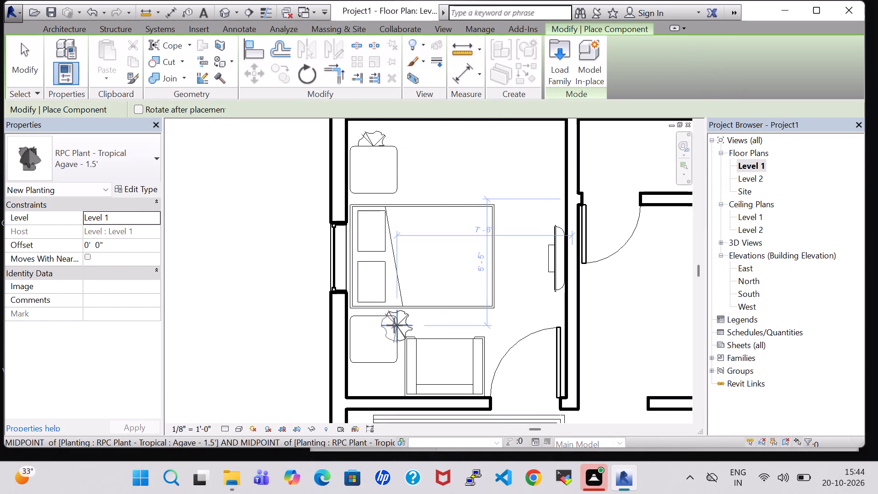
pyautogui.press('Escape')
# Set the upper agave plant's Offset to 2' 0" above Level 1.
pyautogui.click(374, 134)
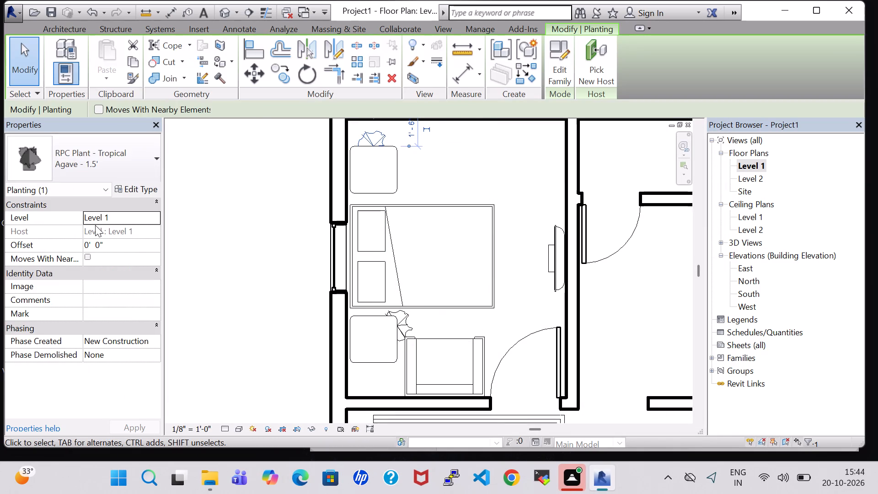
pyautogui.click(90, 244)
pyautogui.press('BackSpace')
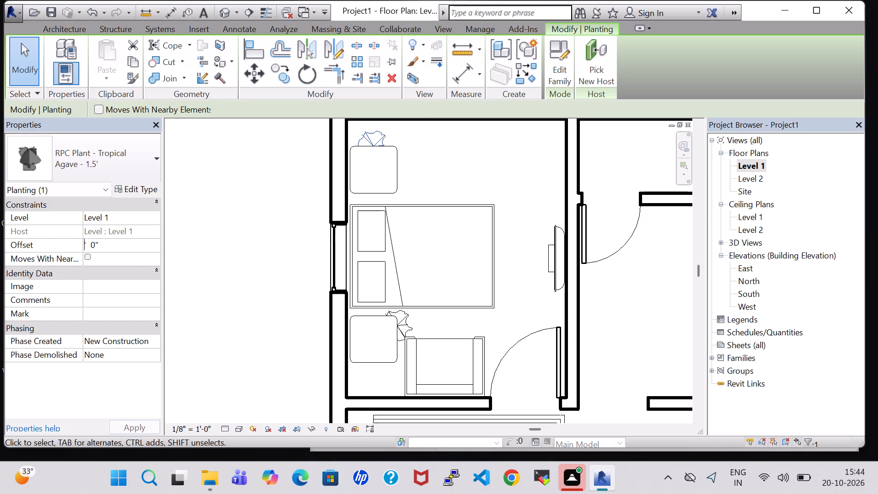
pyautogui.press('2')
pyautogui.click(148, 431)
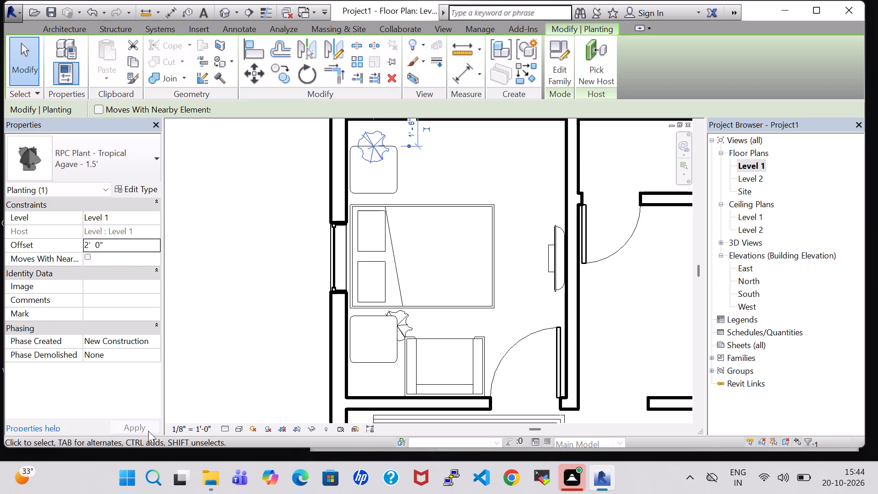
# Nudge the upper agave plant eleven increments down so it sits centred on the upper end table.
pyautogui.press('Down')
pyautogui.press('Down')
pyautogui.press('Down')
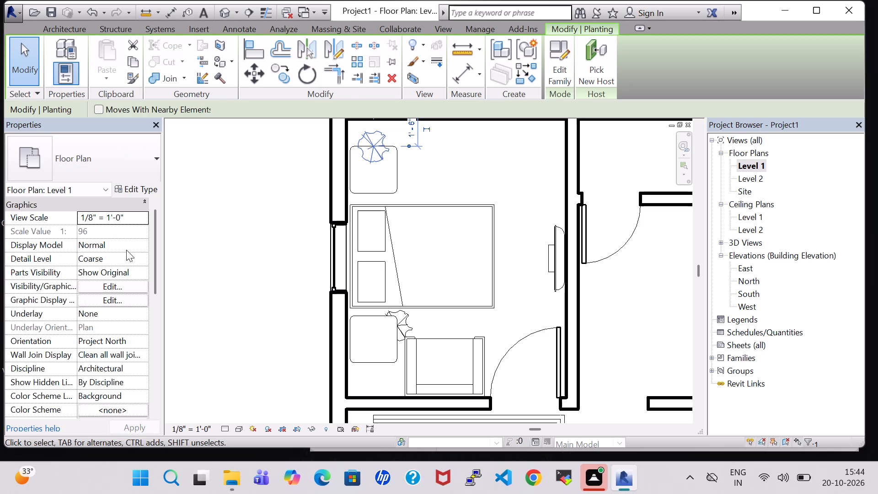
pyautogui.click(437, 183)
pyautogui.click(380, 133)
pyautogui.press('Down')
pyautogui.press('Down')
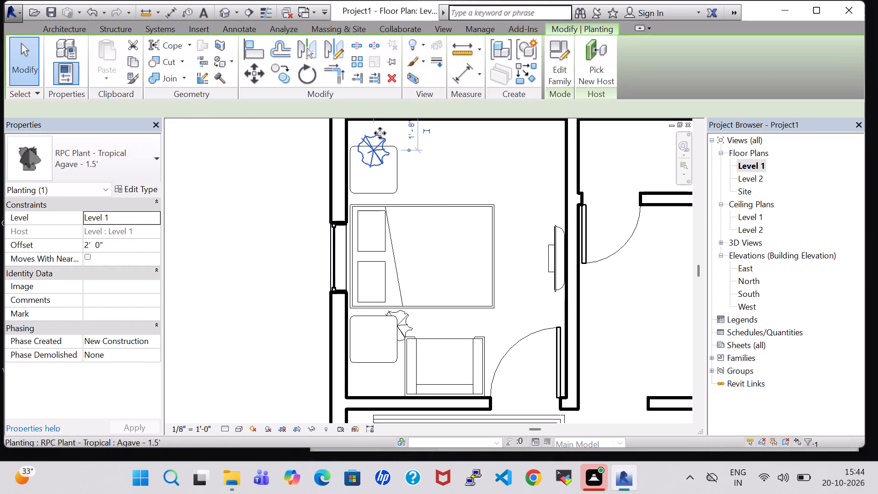
pyautogui.press('Down')
pyautogui.press('Down')
pyautogui.press('Down')
pyautogui.press('Down')
pyautogui.press('Down')
pyautogui.press('Down')
pyautogui.press('Down')
pyautogui.press('Down')
pyautogui.press('Down')
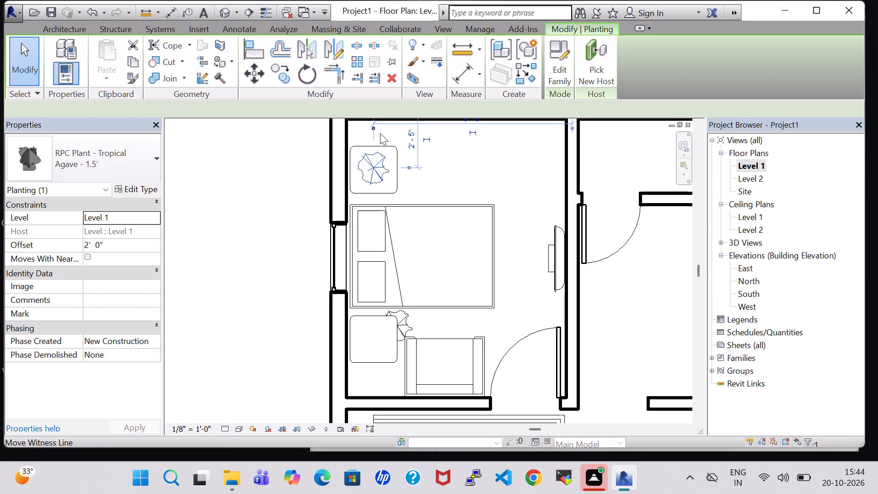
# Nudge the lower agave plant twelve increments left to line it up with the lower end table's centre.
pyautogui.click(405, 319)
pyautogui.press('Left')
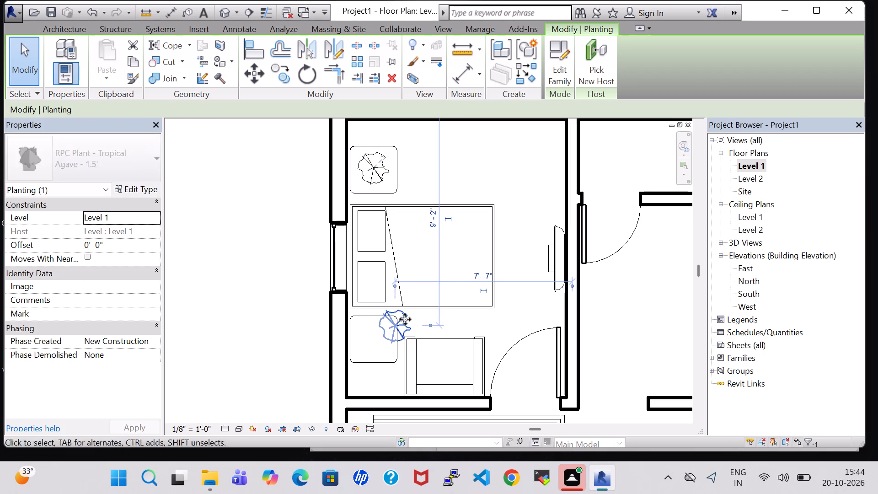
pyautogui.press('Left')
pyautogui.press('Left')
pyautogui.press('Left')
pyautogui.press('Left')
pyautogui.press('Left')
pyautogui.press('Left')
pyautogui.press('Left')
pyautogui.press('Left')
pyautogui.press('Left')
pyautogui.press('Left')
pyautogui.press('Left')
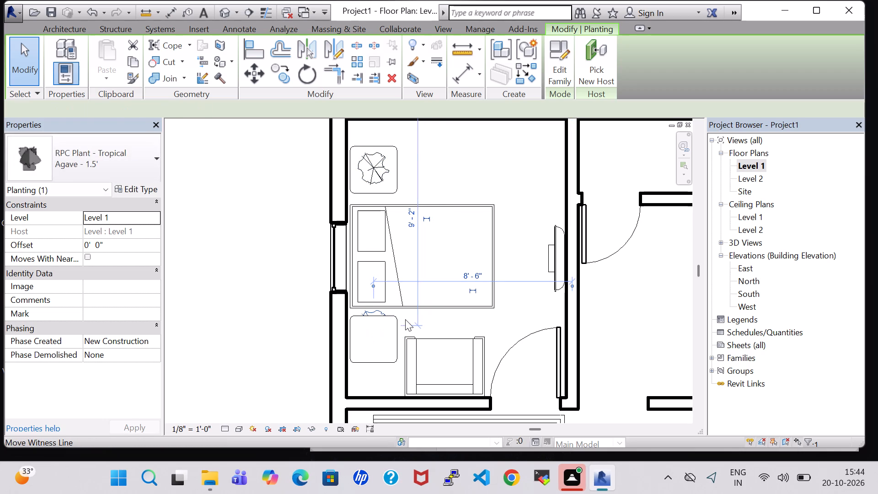
# Set the lower agave plant's Offset to 2' 0" above Level 1.
pyautogui.click(374, 316)
pyautogui.doubleClick(88, 246)
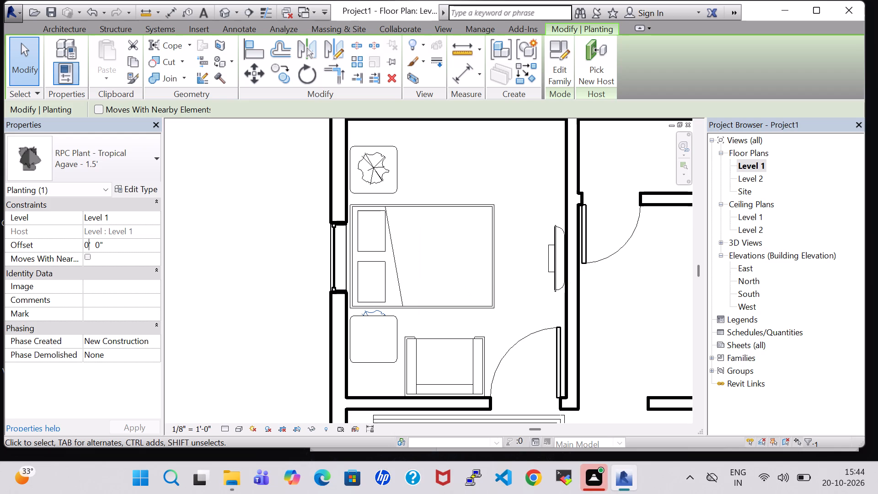
pyautogui.press('BackSpace')
pyautogui.press('2')
pyautogui.click(146, 422)
# Set the Height of the Table-End 24" x 24" type to 2' 0".
pyautogui.click(400, 168)
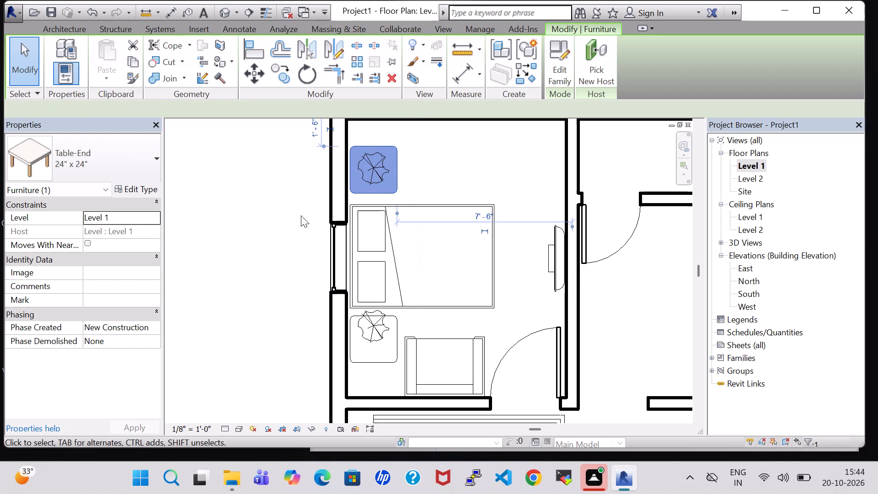
pyautogui.click(137, 193)
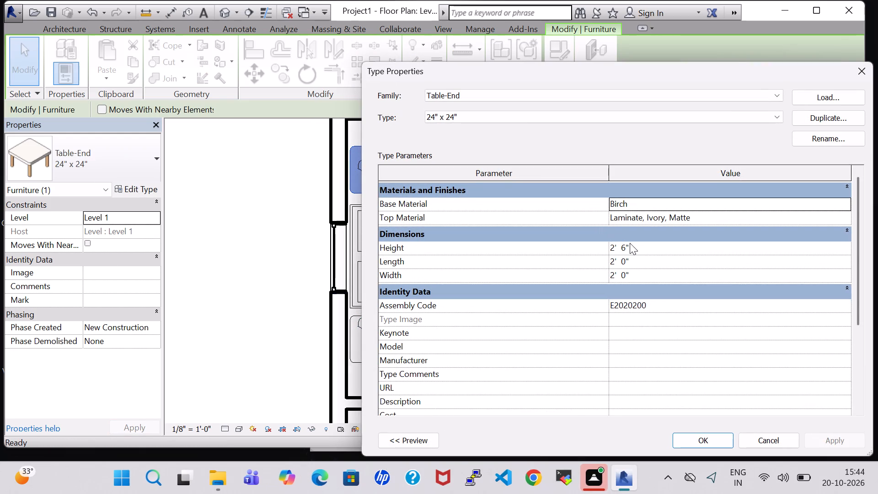
pyautogui.click(627, 248)
pyautogui.press('BackSpace')
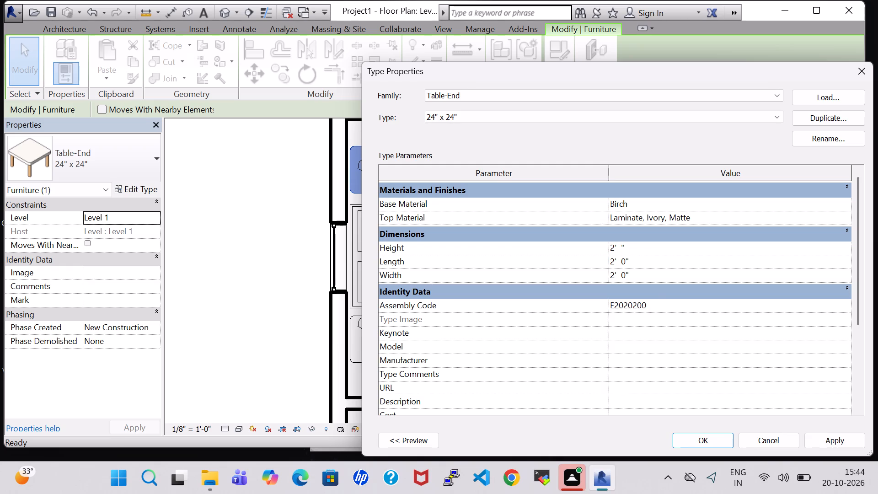
pyautogui.press('0')
pyautogui.click(707, 437)
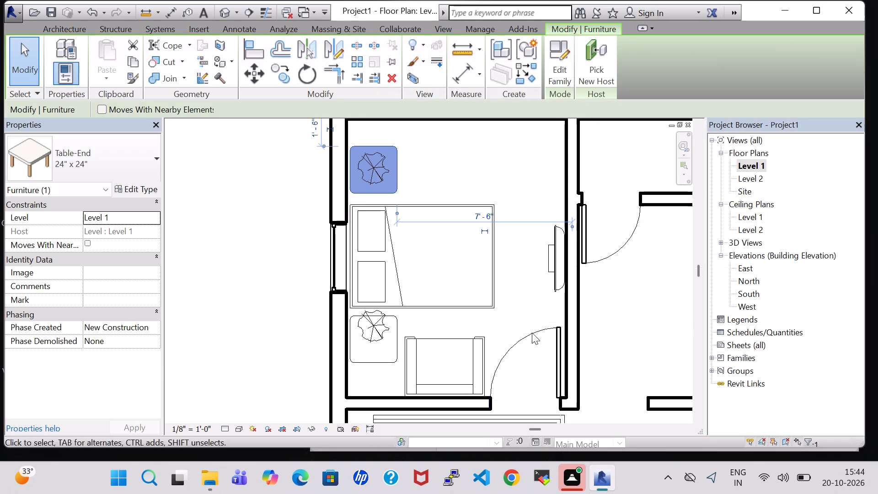
# Nudge the lower agave plant seven increments down so it sits centred on the lower end table.
pyautogui.click(374, 337)
pyautogui.press('Down')
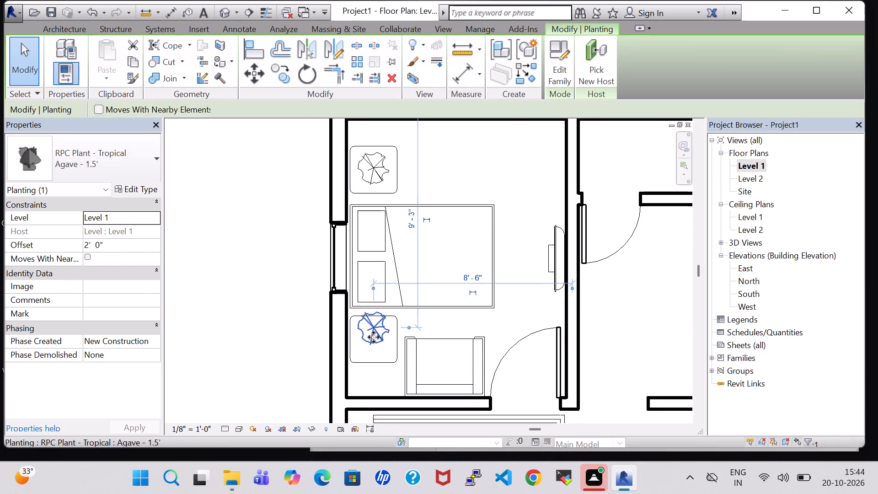
pyautogui.press('Down')
pyautogui.press('Down')
pyautogui.press('Down')
pyautogui.press('Down')
pyautogui.press('Down')
pyautogui.press('Down')
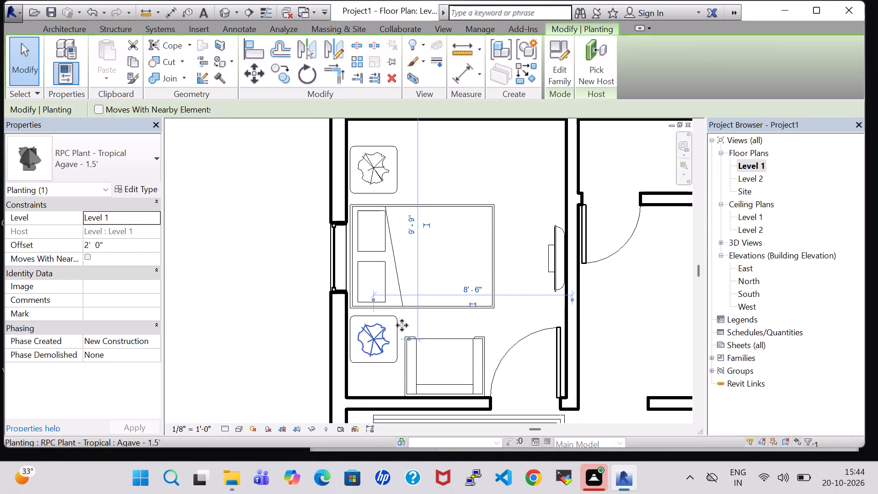
pyautogui.click(450, 311)
pyautogui.click(432, 322)
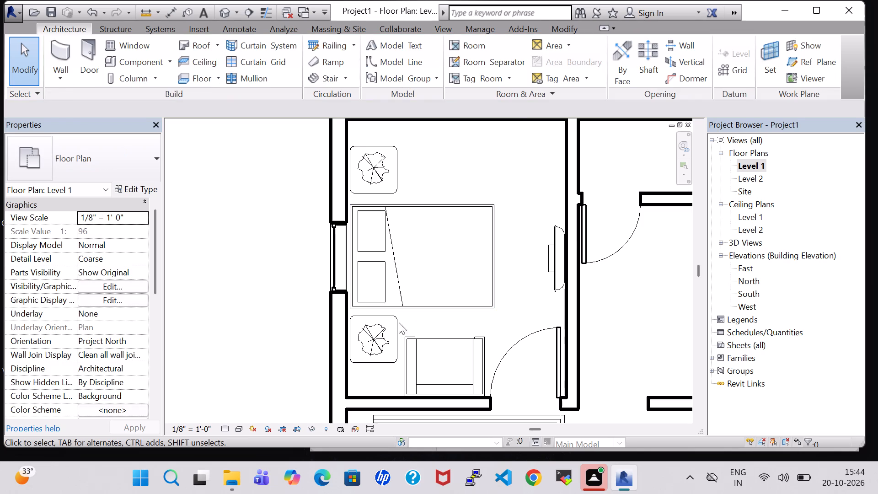
# Check the type dimensions of the lower end table without changing them.
pyautogui.click(395, 320)
pyautogui.click(131, 187)
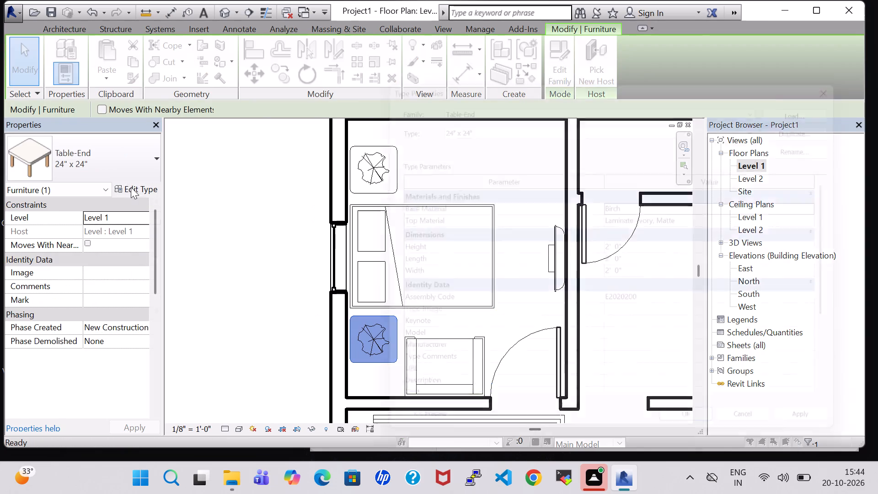
pyautogui.click(860, 75)
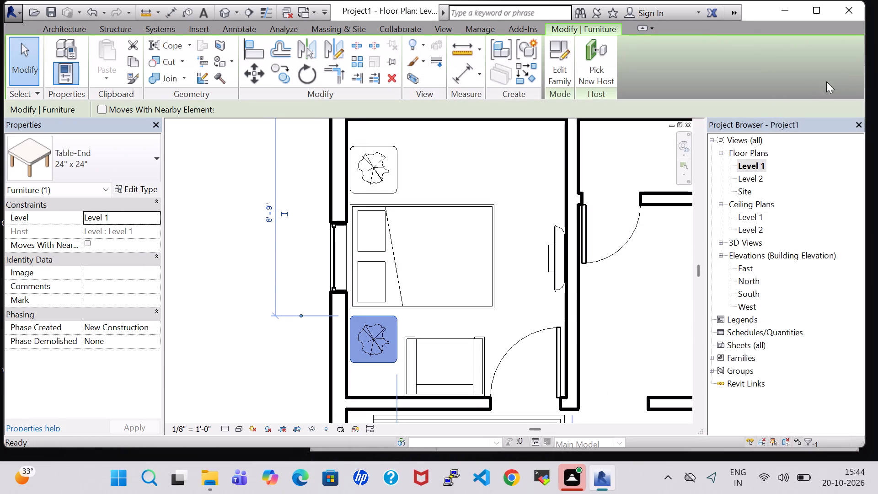
pyautogui.click(508, 171)
# Load the Dresser family from the Storage folder of the Furniture library.
pyautogui.scroll(-3, 508, 171)
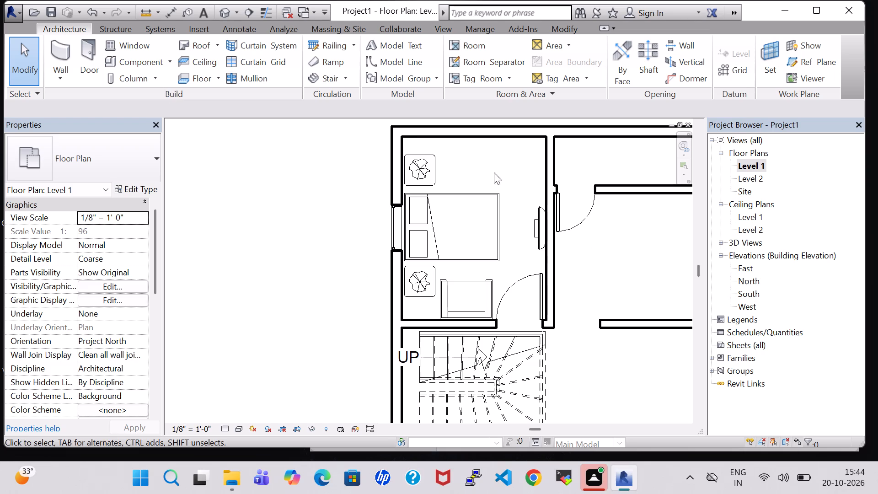
pyautogui.click(135, 68)
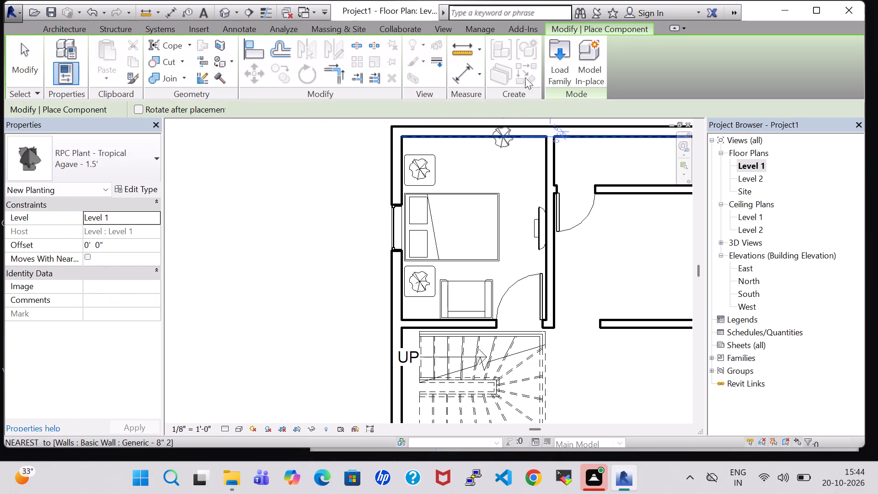
pyautogui.click(560, 76)
pyautogui.doubleClick(506, 303)
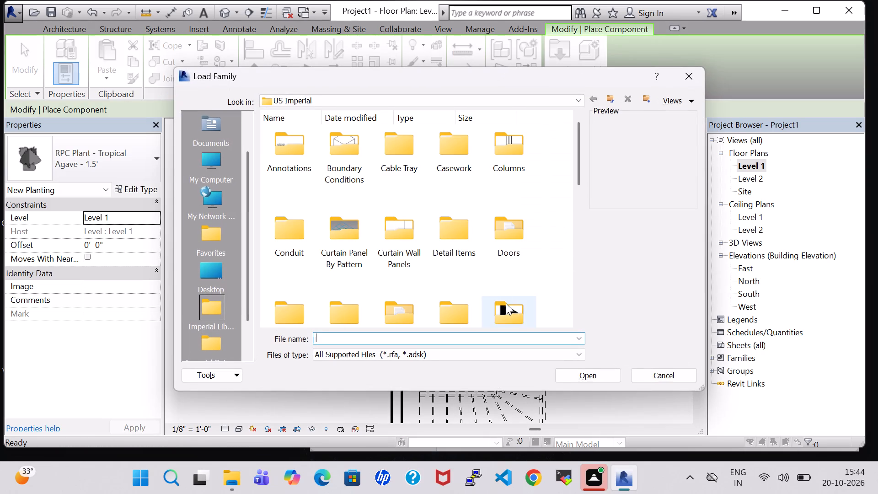
pyautogui.click(368, 139)
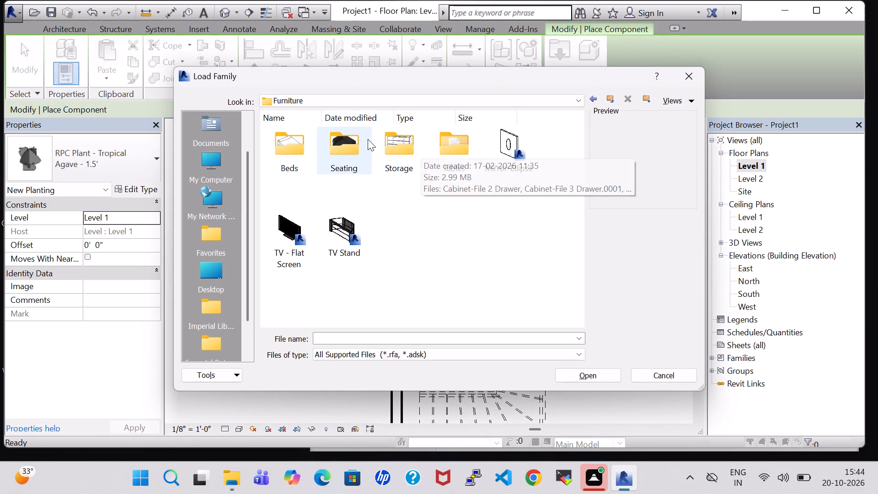
pyautogui.doubleClick(401, 140)
pyautogui.click(388, 222)
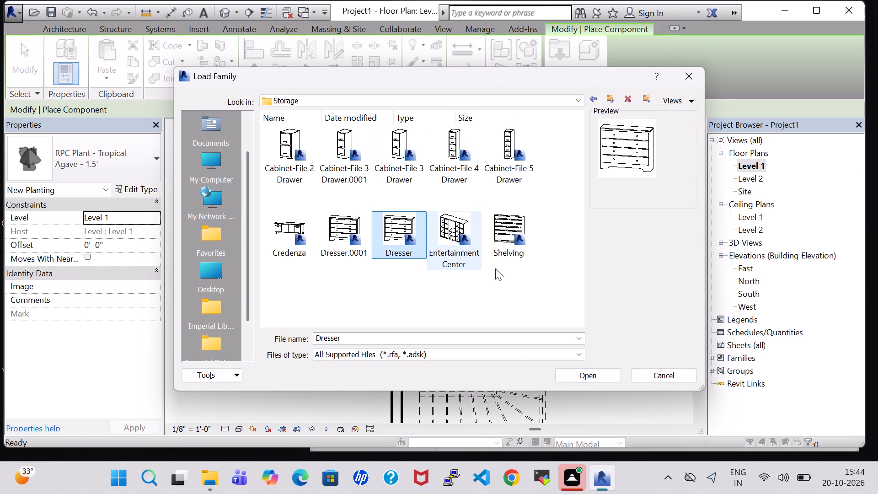
pyautogui.click(586, 371)
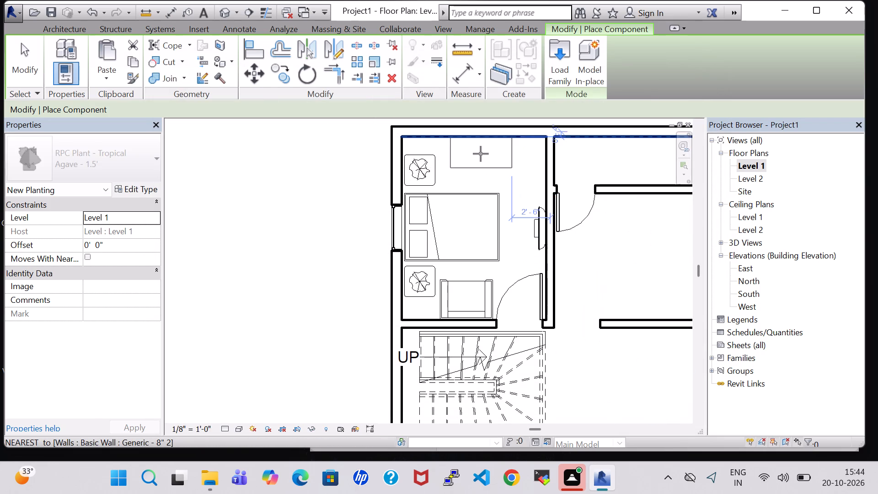
# Place the Dresser 48" x 72" x 24" in the Level 1 bedroom against the top wall, about 2' 4" from the TV wall.
pyautogui.scroll(7, 481, 154)
pyautogui.middleClick(487, 159)
pyautogui.moveTo(487, 161); pyautogui.dragTo(482, 195, button='middle')
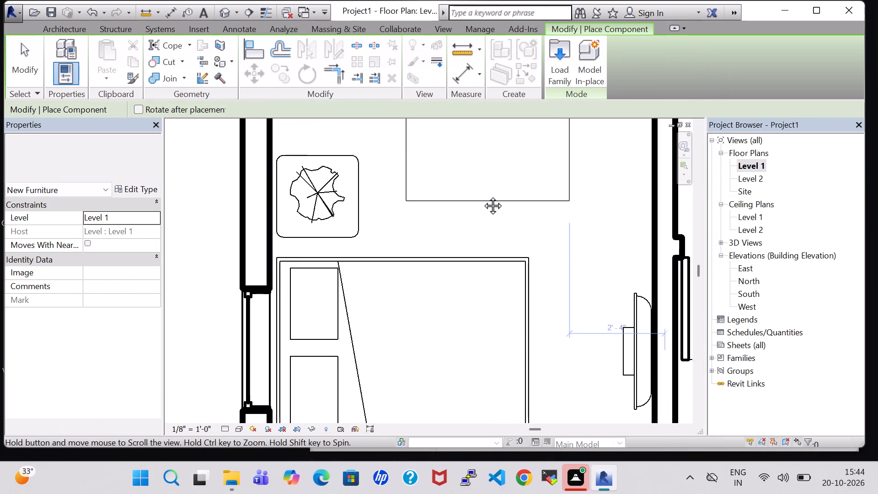
pyautogui.moveTo(482, 195); pyautogui.dragTo(480, 219, button='middle')
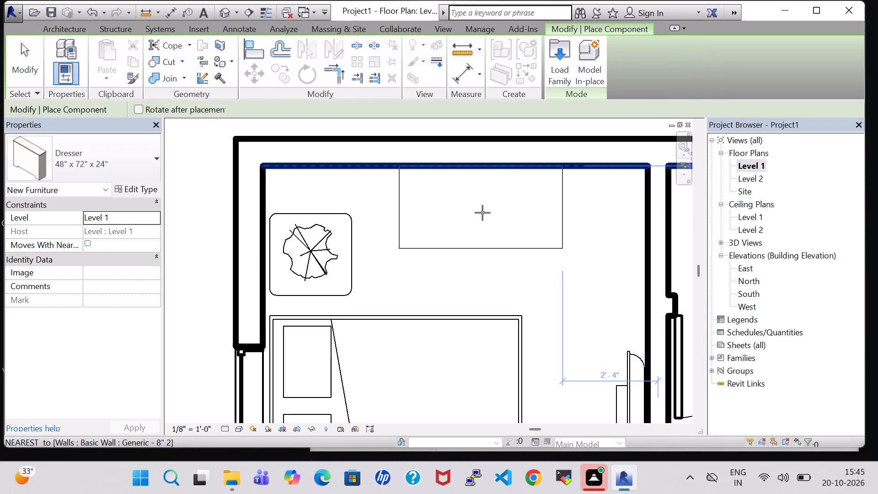
pyautogui.scroll(2, 482, 213)
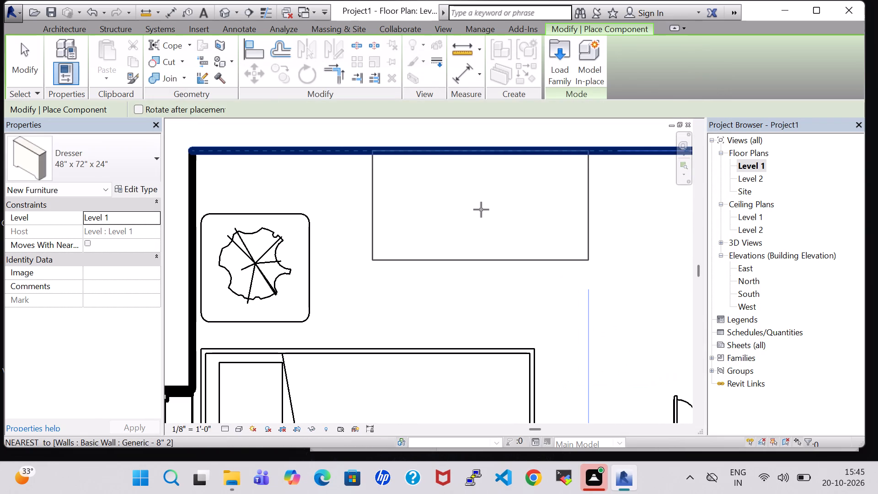
pyautogui.click(481, 209)
pyautogui.press('Escape')
pyautogui.press('Escape')
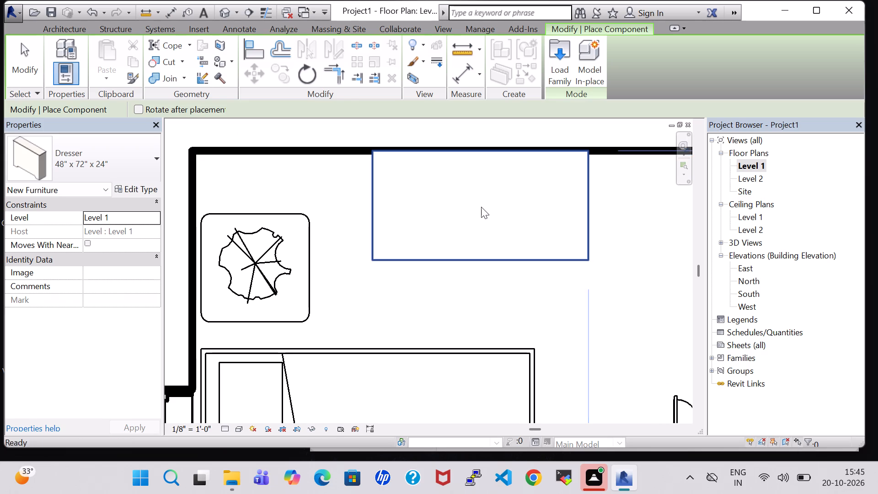
# Nudge the dresser right until it is about 0' 5" from the TV wall's centreline, and one increment down off the top wall.
pyautogui.scroll(-4, 481, 207)
pyautogui.press('Right')
pyautogui.press('Right')
pyautogui.press('Right')
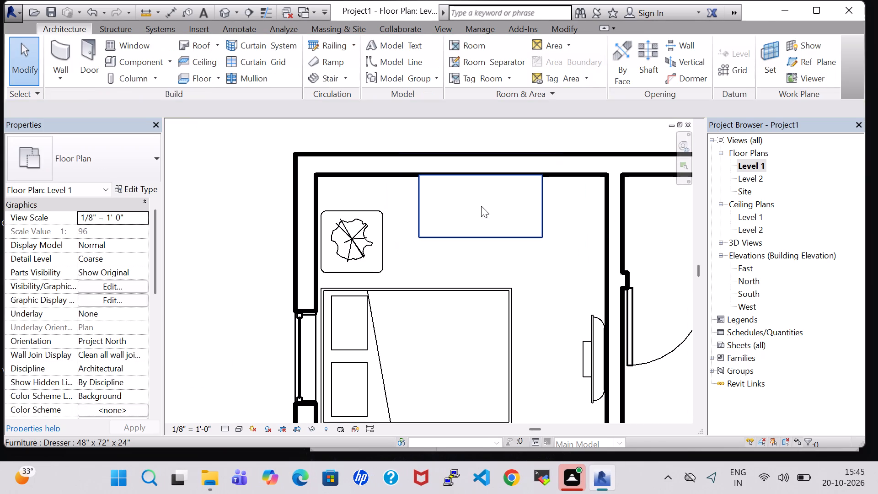
pyautogui.click(492, 233)
pyautogui.press('Right')
pyautogui.press('Right')
pyautogui.press('Right')
pyautogui.press('Right')
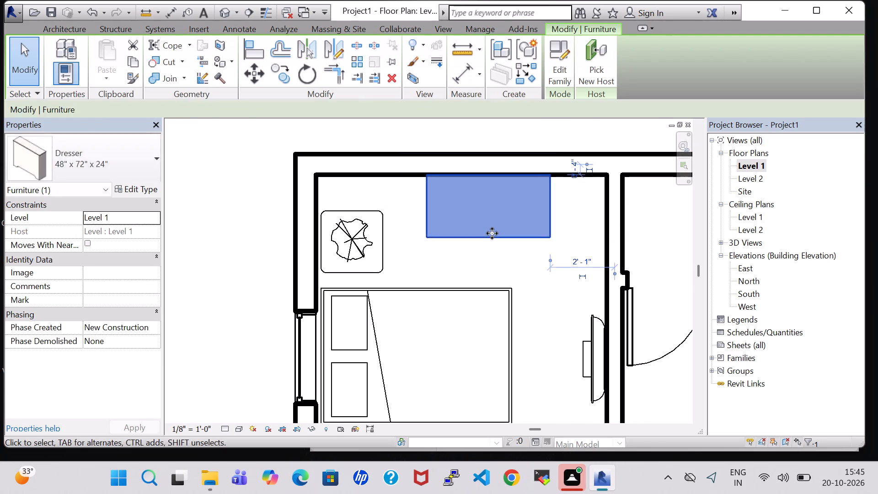
pyautogui.press('Right')
pyautogui.press('Right')
pyautogui.press('Right')
pyautogui.press('Right')
pyautogui.press('Right')
pyautogui.press('Right')
pyautogui.press('Right')
pyautogui.press('Right')
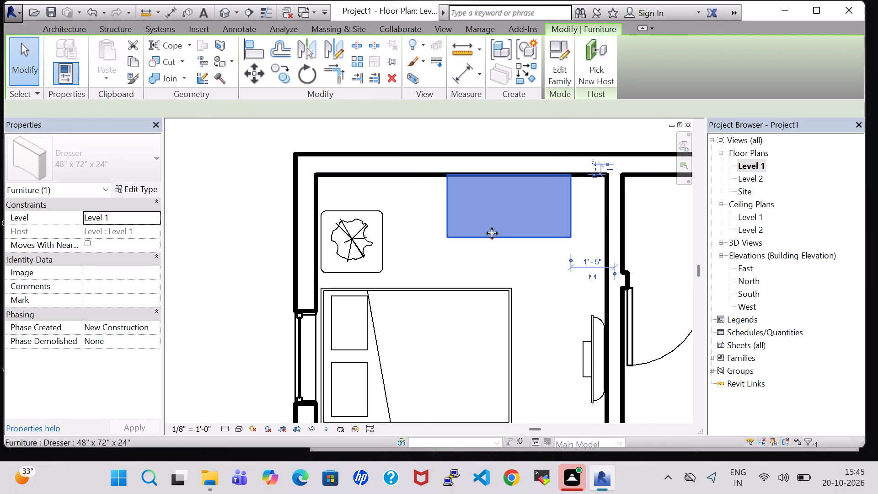
pyautogui.press('Right')
pyautogui.press('Right')
pyautogui.press('Right')
pyautogui.press('Right')
pyautogui.press('Right')
pyautogui.press('Right')
pyautogui.press('Right')
pyautogui.press('Right')
pyautogui.press('Right')
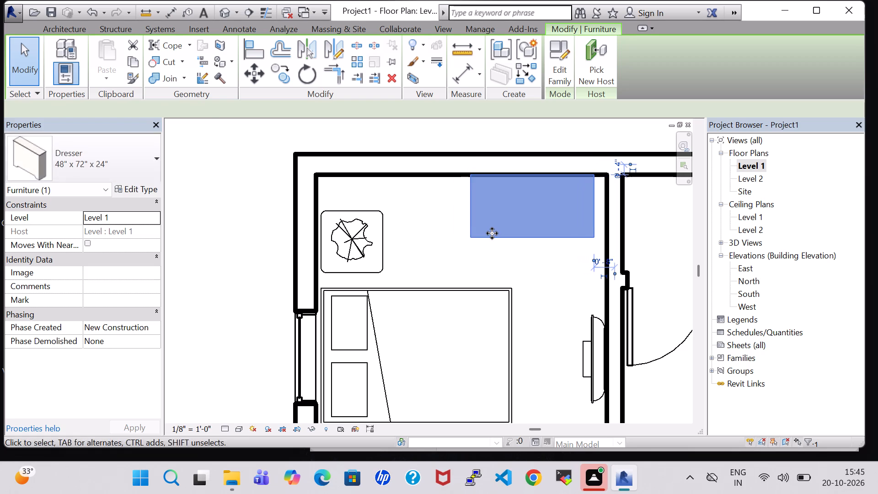
pyautogui.press('Right')
pyautogui.press('Right')
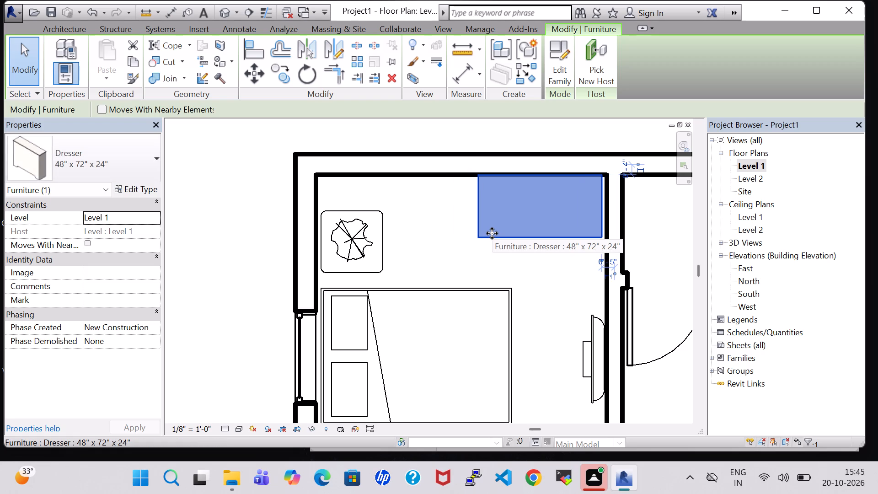
pyautogui.press('Down')
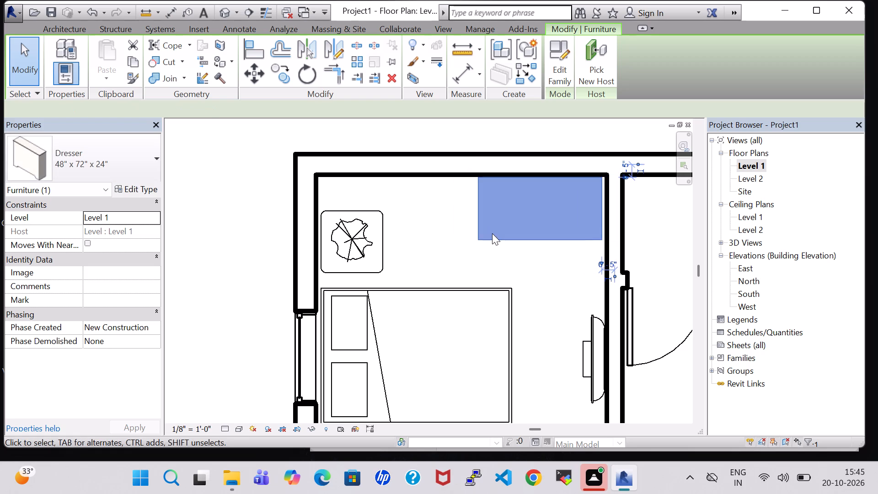
# Open the default 3D view and examine the furnished bedroom and staircase from above.
pyautogui.click(230, 12)
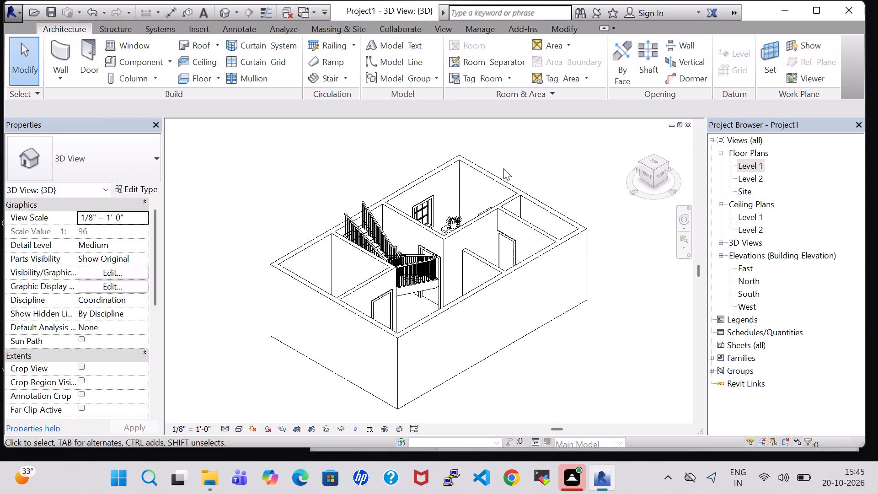
pyautogui.keyDown('shift'); pyautogui.moveTo(498, 161); pyautogui.dragTo(525, 226, button='middle'); pyautogui.keyUp('shift')
pyautogui.scroll(3, 432, 192)
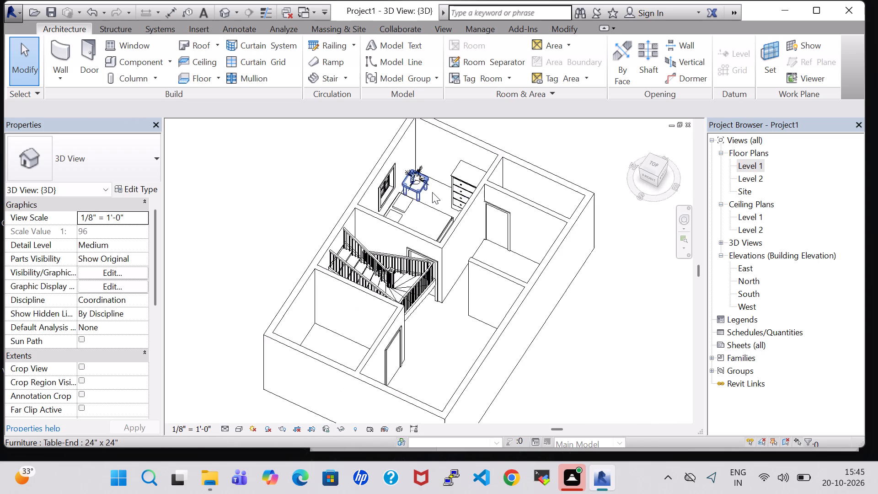
pyautogui.scroll(6, 432, 192)
pyautogui.keyDown('shift'); pyautogui.moveTo(434, 204); pyautogui.dragTo(393, 190, button='middle'); pyautogui.keyUp('shift')
pyautogui.keyDown('shift'); pyautogui.scroll(1, 415, 206); pyautogui.keyUp('shift')
pyautogui.keyDown('shift'); pyautogui.moveTo(391, 189); pyautogui.dragTo(383, 178, button='middle'); pyautogui.keyUp('shift')
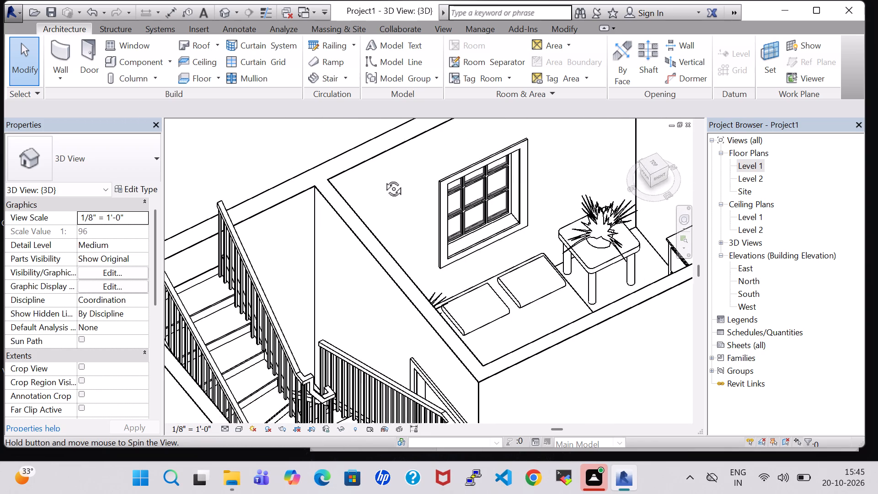
pyautogui.keyDown('shift'); pyautogui.moveTo(383, 178); pyautogui.dragTo(380, 158, button='middle'); pyautogui.keyUp('shift')
pyautogui.keyDown('shift'); pyautogui.moveTo(383, 160); pyautogui.dragTo(350, 217, button='middle'); pyautogui.keyUp('shift')
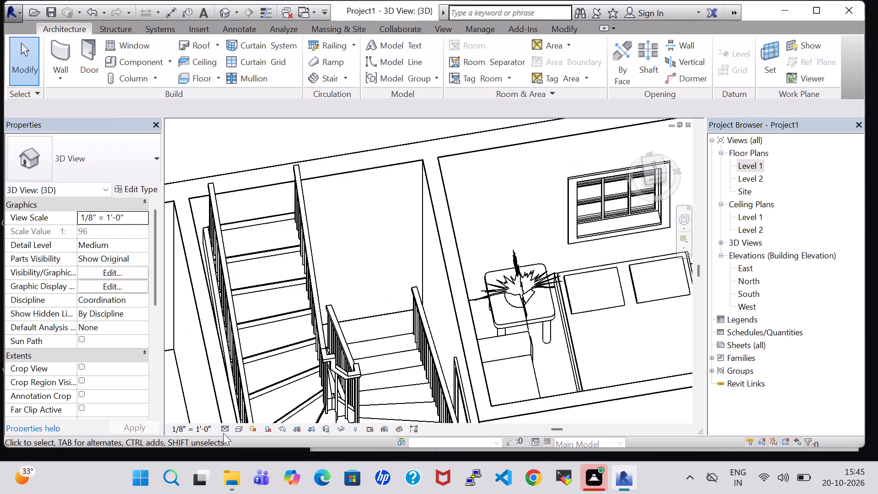
# Set the 3D view's visual style to Realistic.
pyautogui.click(241, 431)
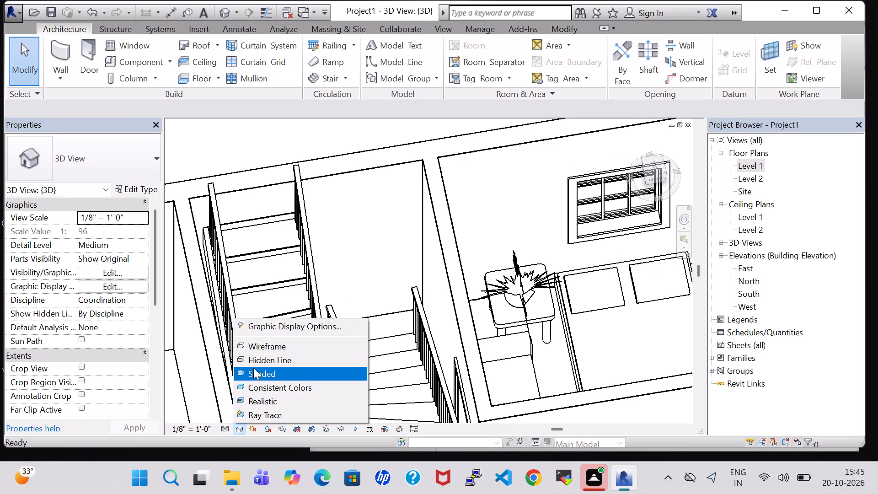
pyautogui.click(258, 396)
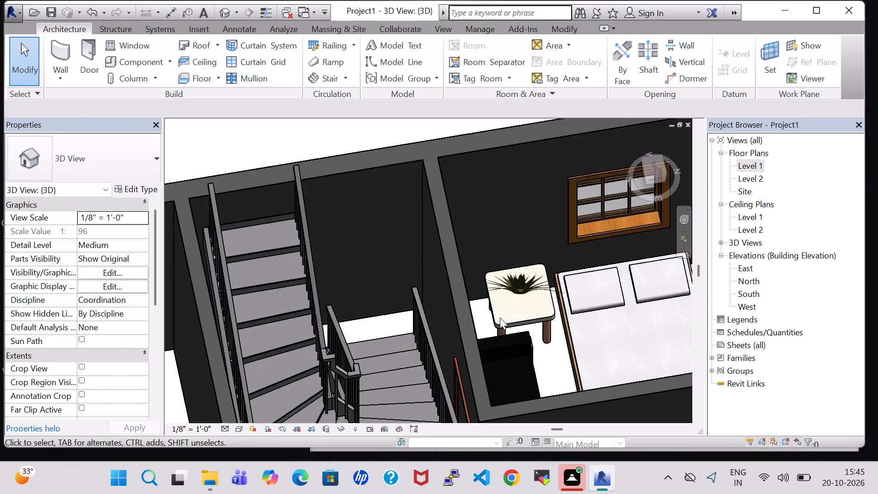
# Examine the bed, end tables, dresser and TV in the bedroom from several angles in 3D.
pyautogui.keyDown('shift'); pyautogui.moveTo(612, 328); pyautogui.dragTo(631, 325, button='middle'); pyautogui.keyUp('shift')
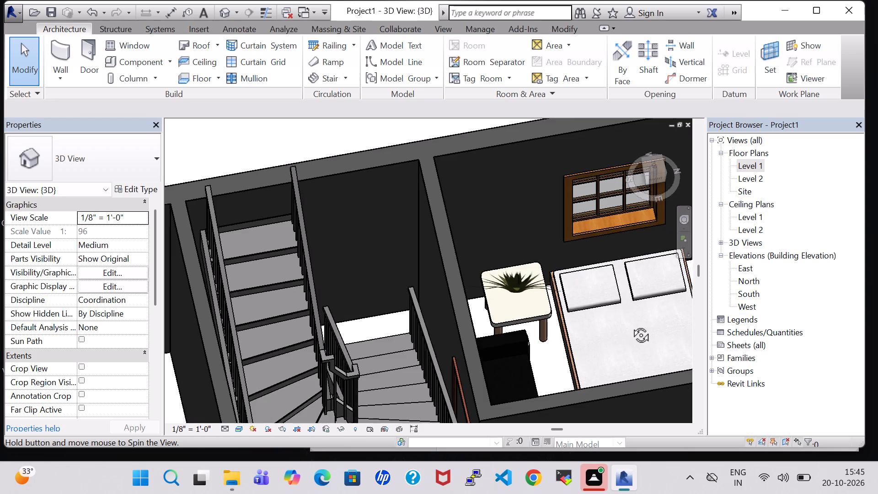
pyautogui.keyDown('shift'); pyautogui.moveTo(631, 325); pyautogui.dragTo(687, 288, button='middle'); pyautogui.keyUp('shift')
pyautogui.keyDown('shift'); pyautogui.moveTo(415, 221); pyautogui.dragTo(487, 232, button='middle'); pyautogui.keyUp('shift')
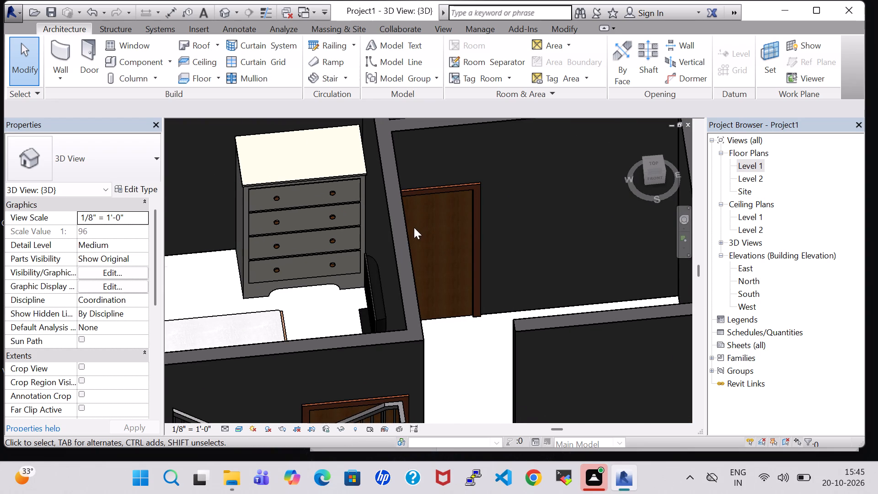
pyautogui.keyDown('shift'); pyautogui.scroll(1, 381, 230); pyautogui.keyUp('shift')
pyautogui.keyDown('shift'); pyautogui.moveTo(381, 230); pyautogui.dragTo(460, 259, button='middle'); pyautogui.keyUp('shift')
pyautogui.moveTo(371, 273); pyautogui.dragTo(415, 249, button='middle')
pyautogui.middleClick(416, 239)
pyautogui.middleClick(416, 236)
pyautogui.moveTo(420, 218); pyautogui.dragTo(420, 213, button='middle')
pyautogui.scroll(1, 421, 209)
# On the Level 1 floor plan, nudge the Chair-Corbu one coarse increment up and two finer increments back down towards the bedroom's lower wall.
pyautogui.doubleClick(747, 170)
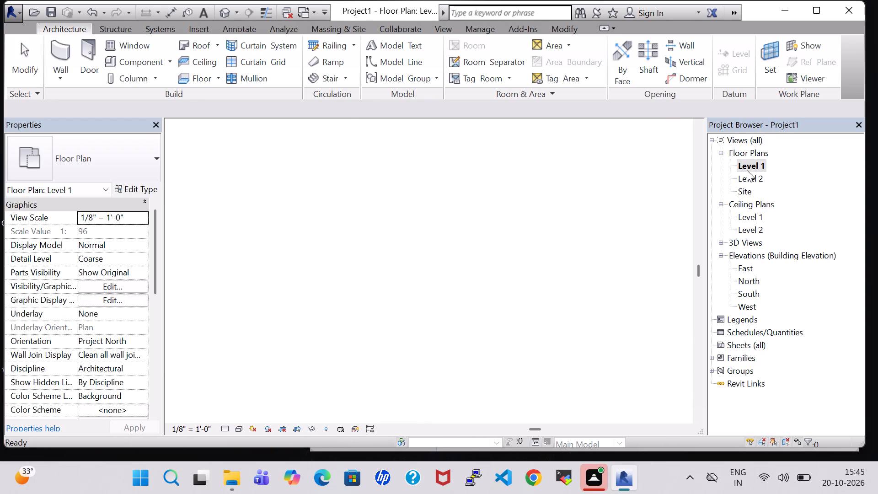
pyautogui.scroll(-7, 529, 249)
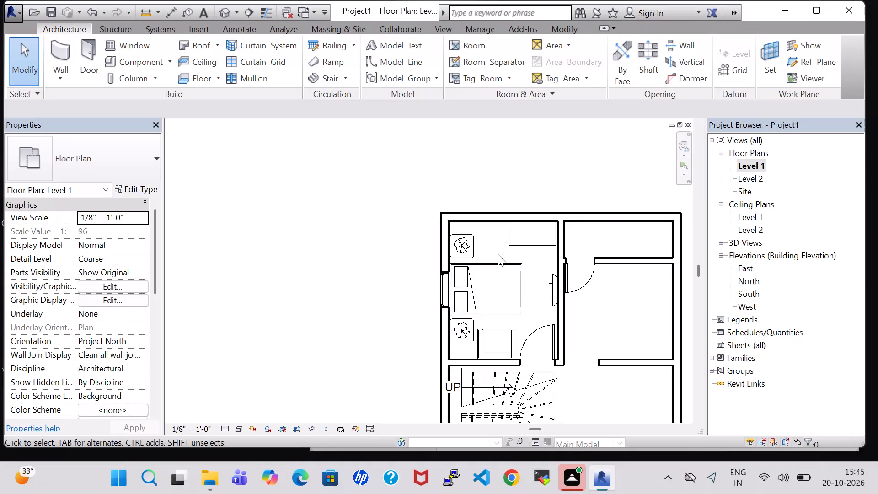
pyautogui.click(505, 342)
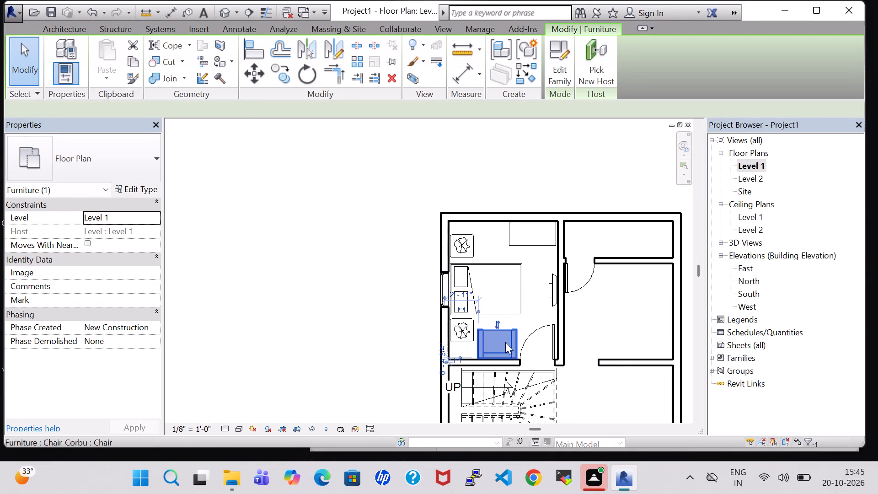
pyautogui.press('Up')
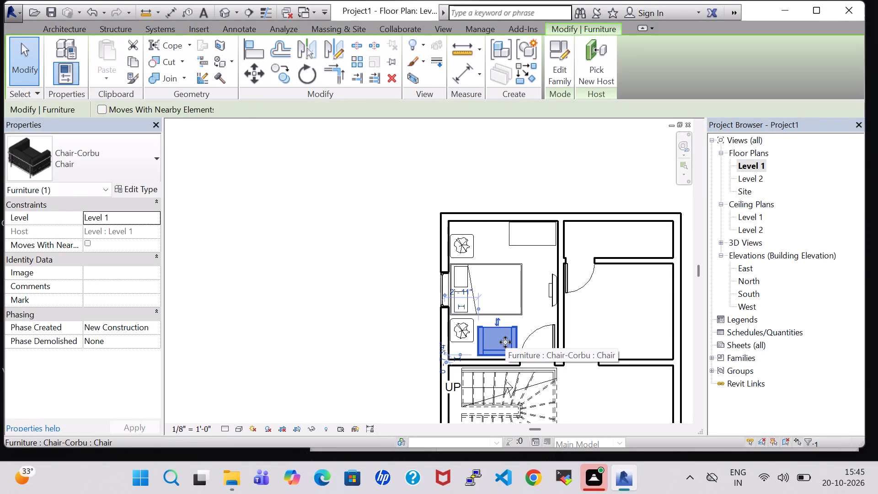
pyautogui.scroll(8, 505, 342)
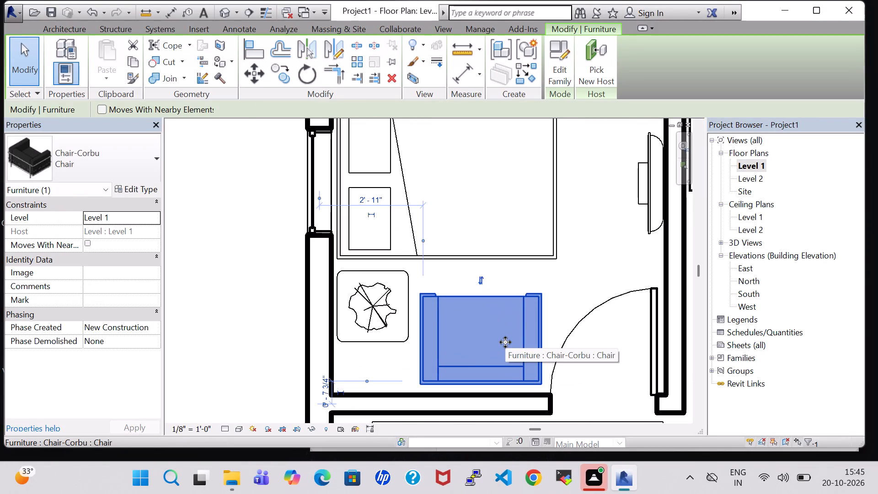
pyautogui.press('Down')
pyautogui.press('Down')
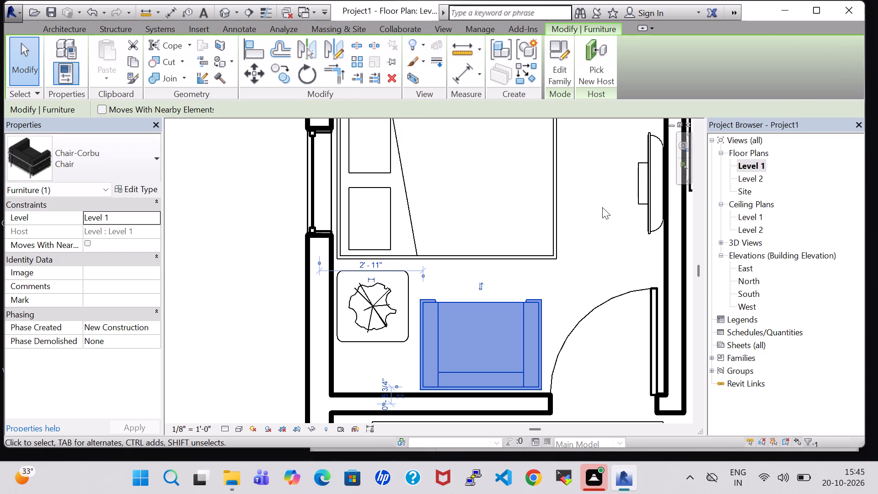
pyautogui.click(602, 207)
# Place a tagged room in the furnished bedroom on Level 1.
pyautogui.scroll(-7, 602, 208)
pyautogui.moveTo(598, 201); pyautogui.dragTo(584, 256, button='middle')
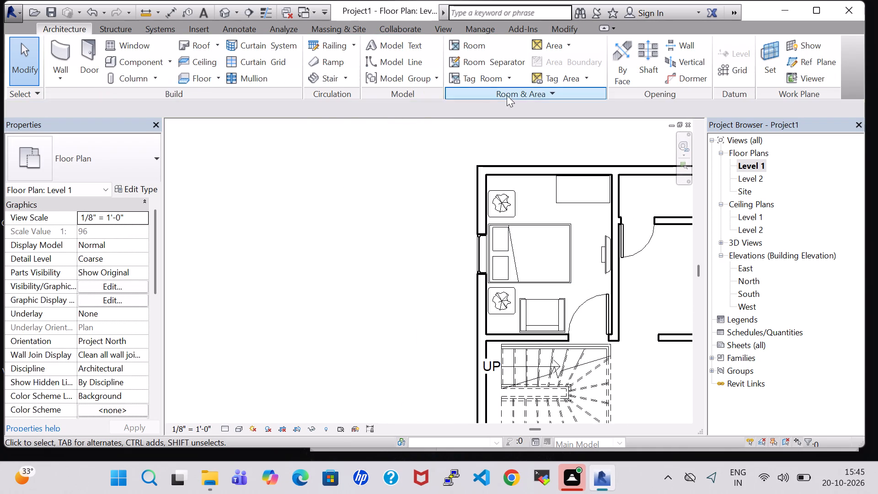
pyautogui.click(473, 40)
pyautogui.click(544, 255)
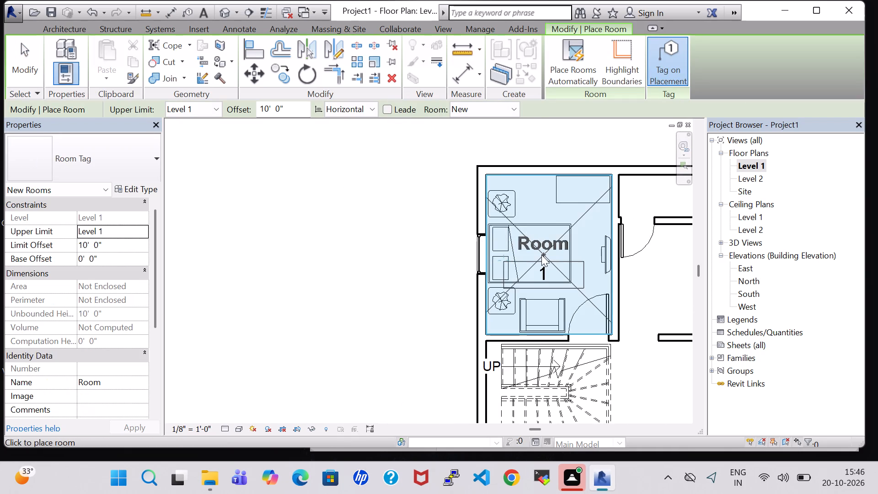
# Turn off Show Room Number in the Room Tag type and finish placing rooms.
pyautogui.click(132, 190)
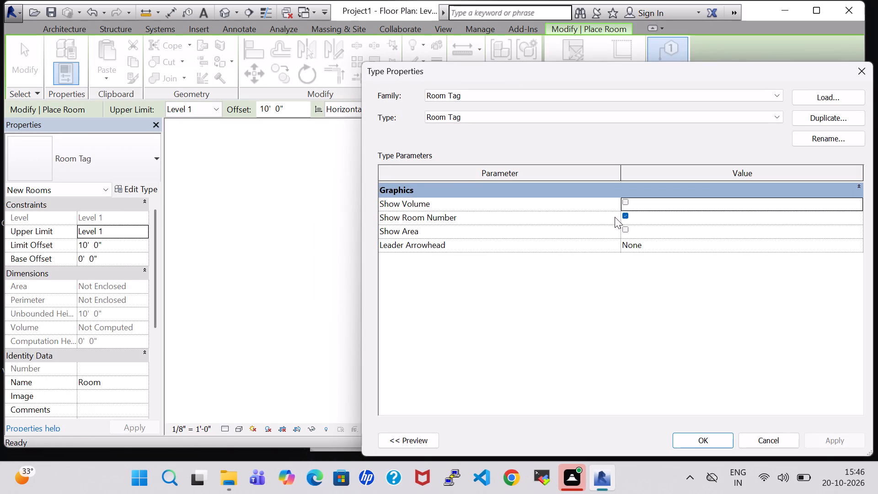
pyautogui.click(626, 215)
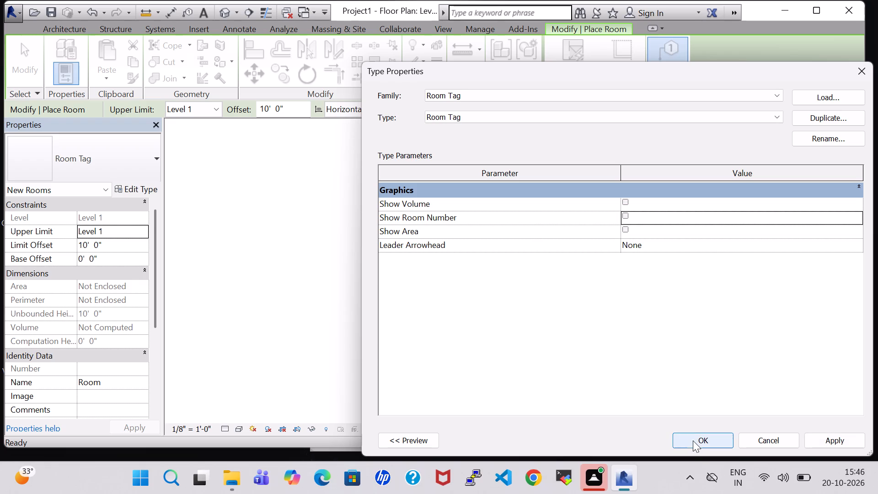
pyautogui.click(693, 440)
pyautogui.press('Escape')
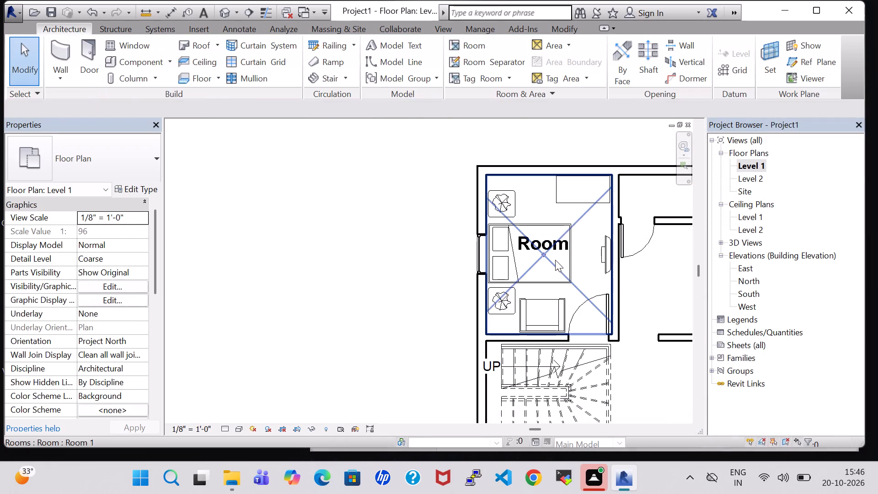
pyautogui.press('Escape')
# Change the room name in the tag to "bedroom".
pyautogui.doubleClick(541, 246)
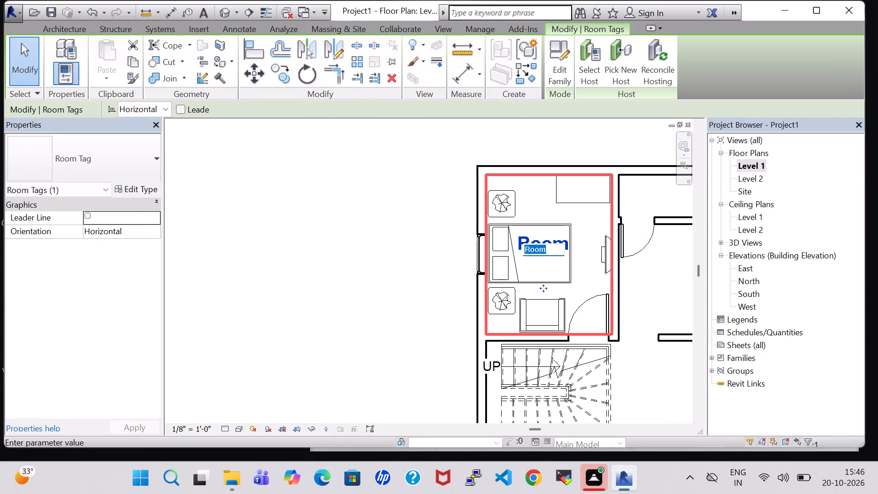
pyautogui.press('BackSpace')
pyautogui.write('bedroom')
pyautogui.press('Return')
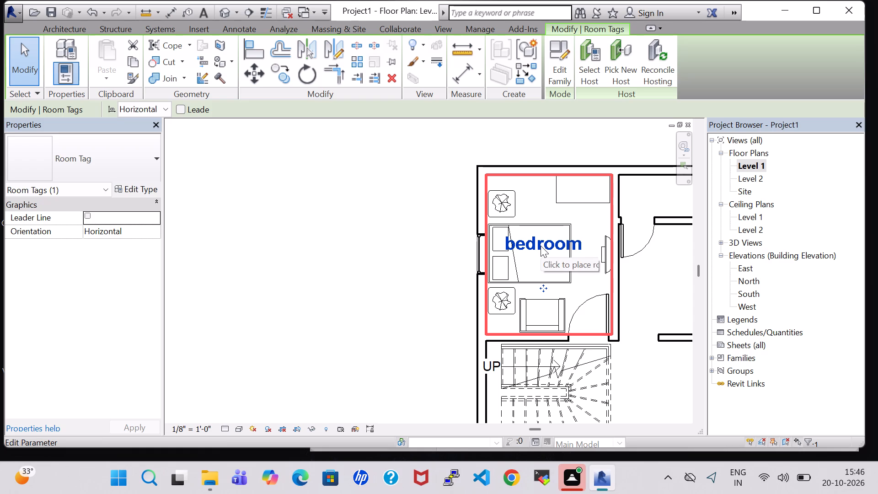
# Capitalise the first letter of the room name so the tag reads "Bedroom".
pyautogui.doubleClick(541, 246)
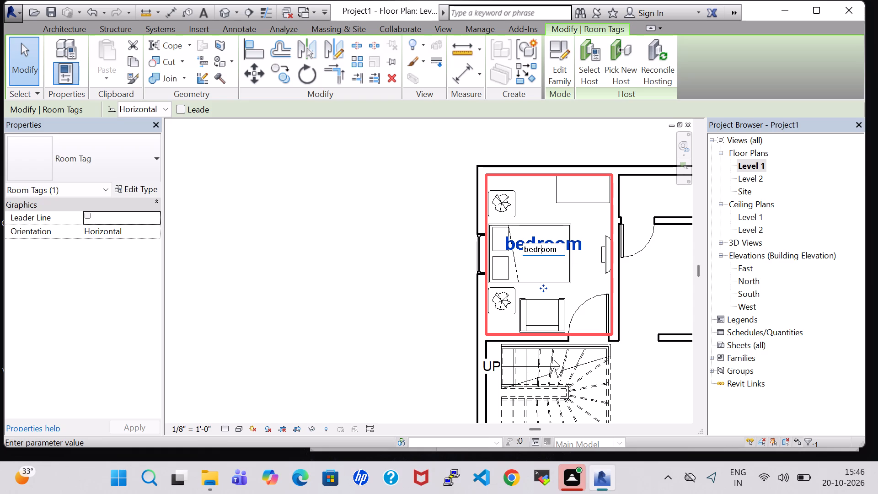
pyautogui.click(527, 249)
pyautogui.press('BackSpace')
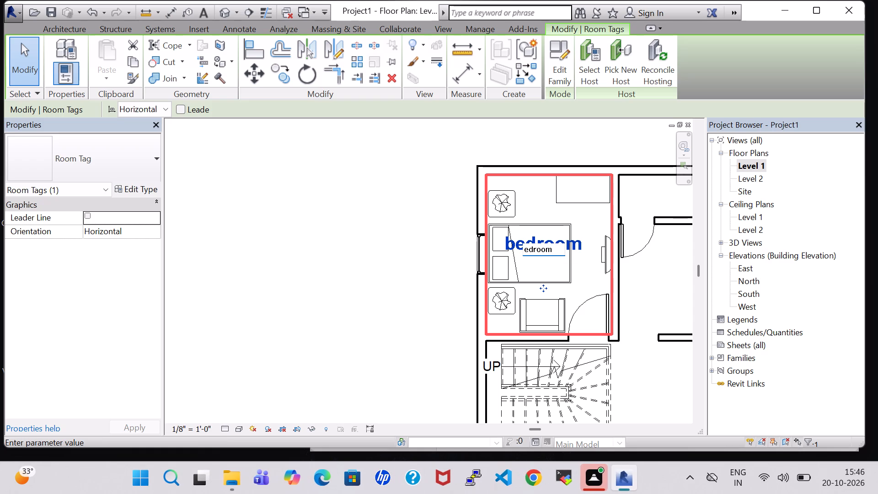
pyautogui.hotkey('shift', 'b')
pyautogui.press('Return')
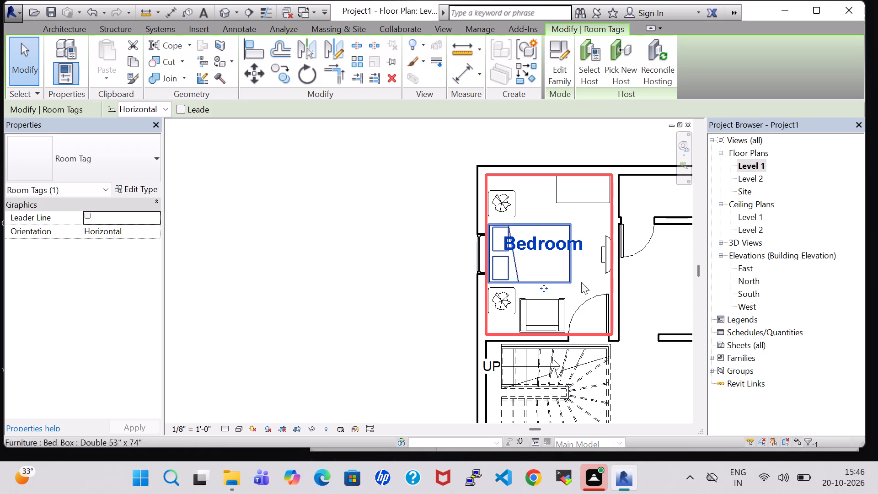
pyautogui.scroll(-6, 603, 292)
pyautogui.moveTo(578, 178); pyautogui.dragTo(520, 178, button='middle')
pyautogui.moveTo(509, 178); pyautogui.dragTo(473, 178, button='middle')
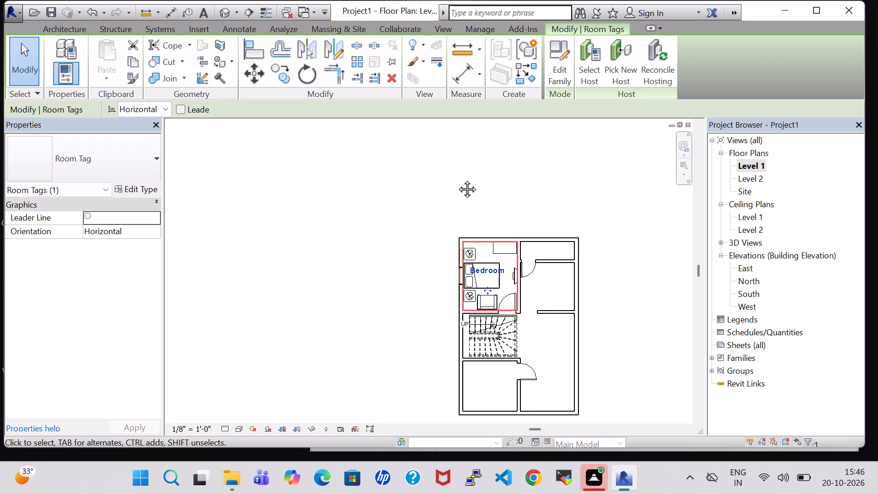
# Split the north exterior wall at the bedroom partition and the east wall at the small northeast room's cross wall, using a 0' 1" joint gap.
pyautogui.middleClick(459, 179)
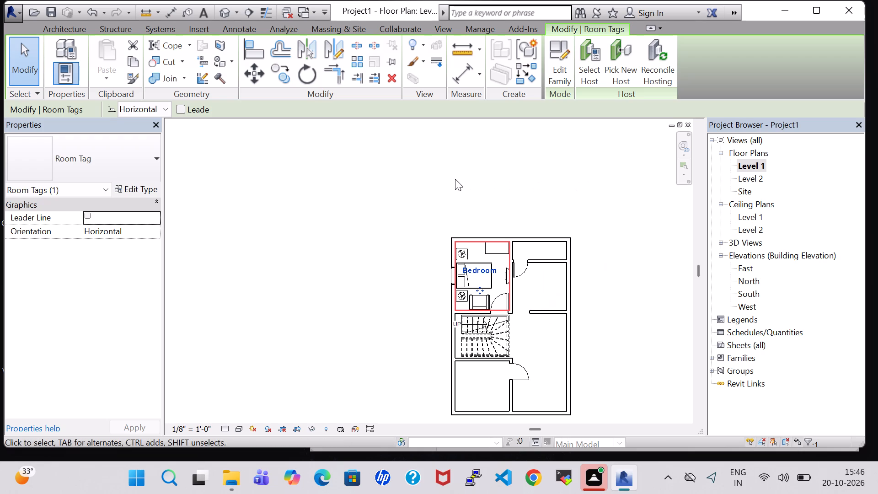
pyautogui.scroll(4, 475, 186)
pyautogui.moveTo(475, 186); pyautogui.dragTo(450, 192, button='middle')
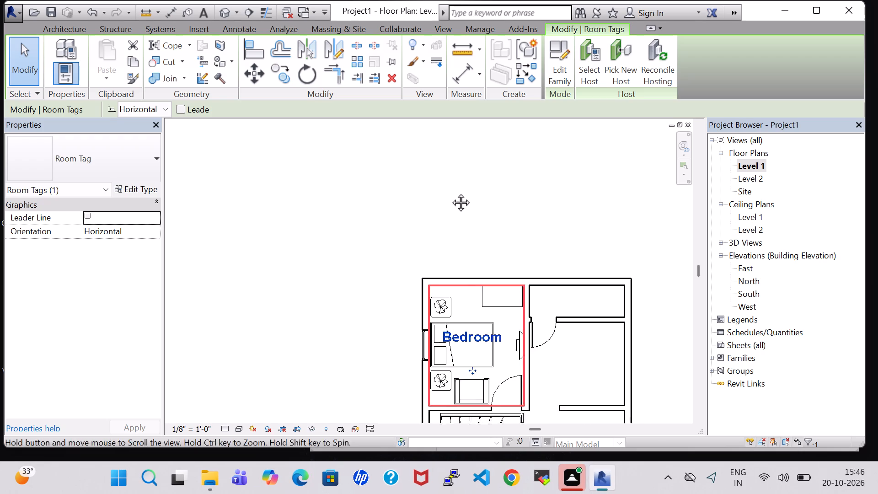
pyautogui.moveTo(450, 192); pyautogui.dragTo(435, 195, button='middle')
pyautogui.middleClick(305, 228)
pyautogui.click(374, 46)
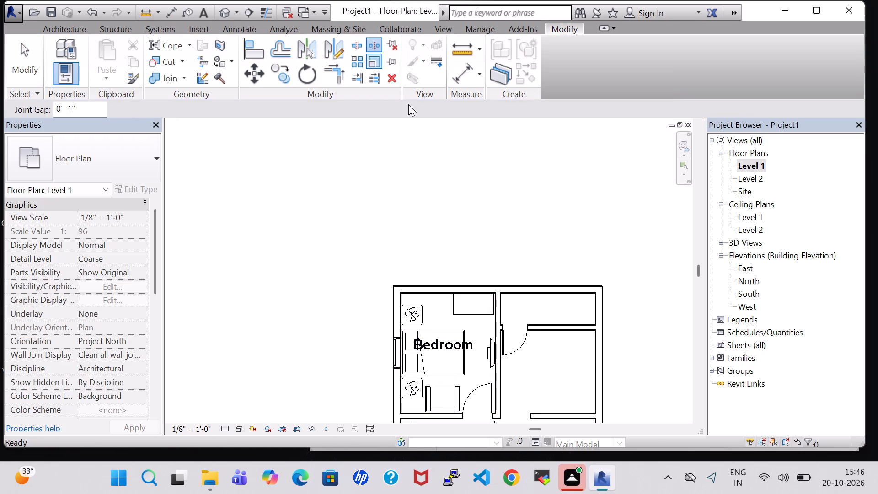
pyautogui.click(495, 291)
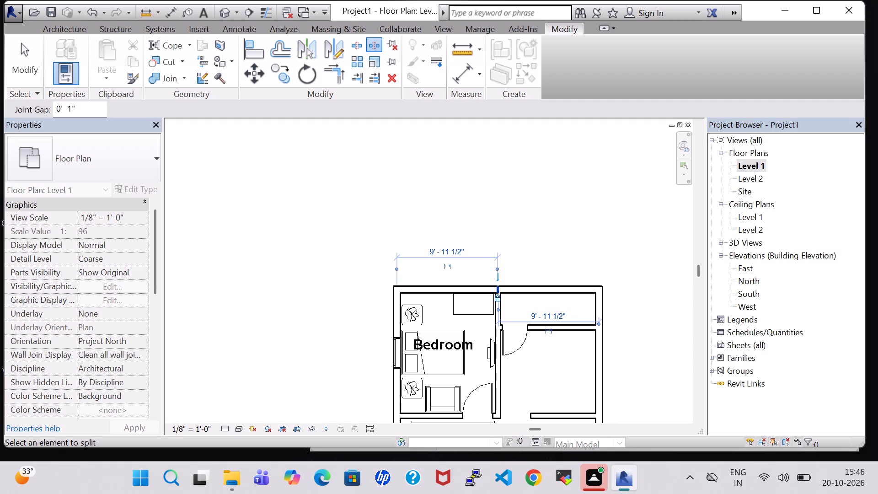
pyautogui.click(599, 328)
pyautogui.press('Escape')
pyautogui.press('Escape')
# Set the unconnected height of the split-off north wall segment beside the bedroom to 5' 0".
pyautogui.click(575, 290)
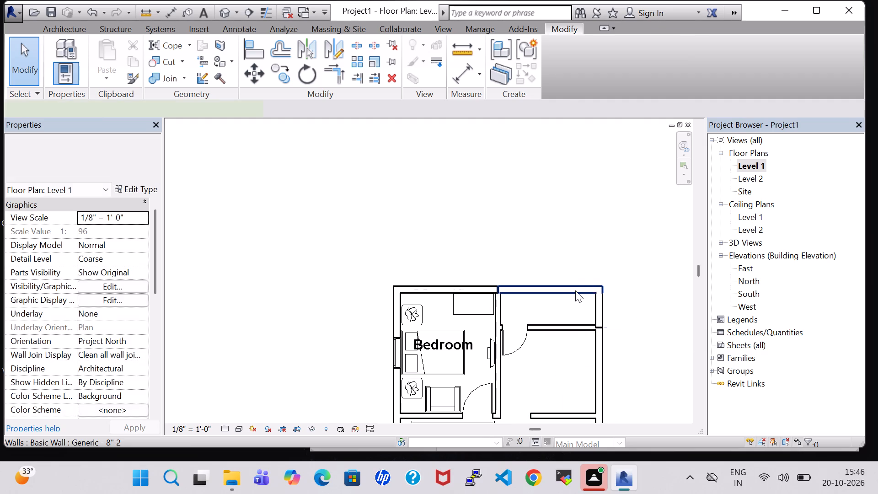
pyautogui.doubleClick(86, 301)
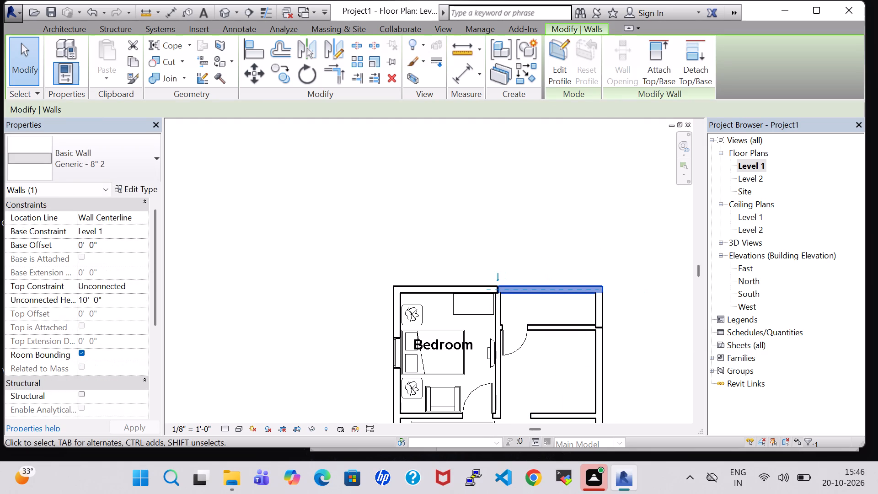
pyautogui.press('BackSpace')
pyautogui.press('BackSpace')
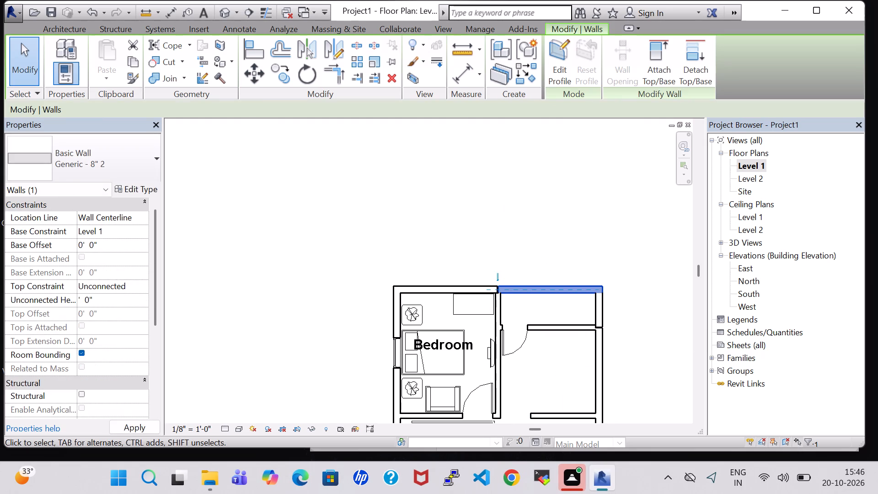
pyautogui.press('5')
pyautogui.click(136, 431)
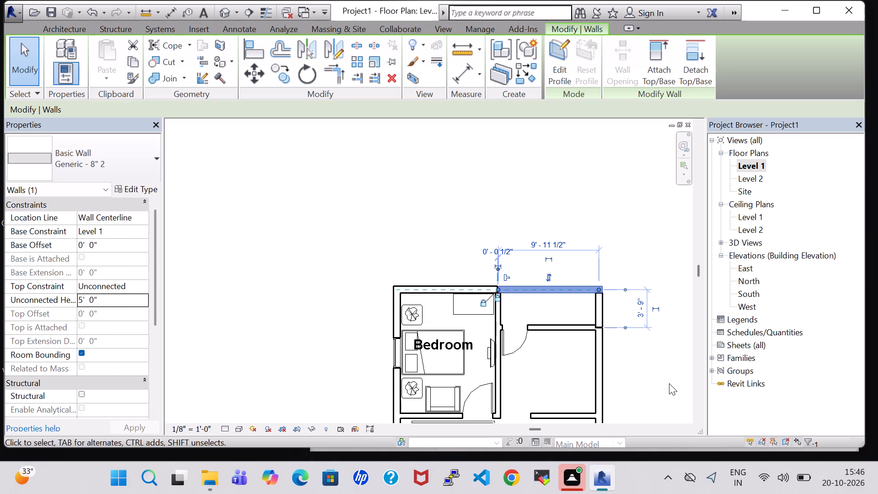
pyautogui.click(669, 383)
# Set the unconnected height of the short split-off east wall segment at the northeast corner to 5' 0".
pyautogui.click(600, 314)
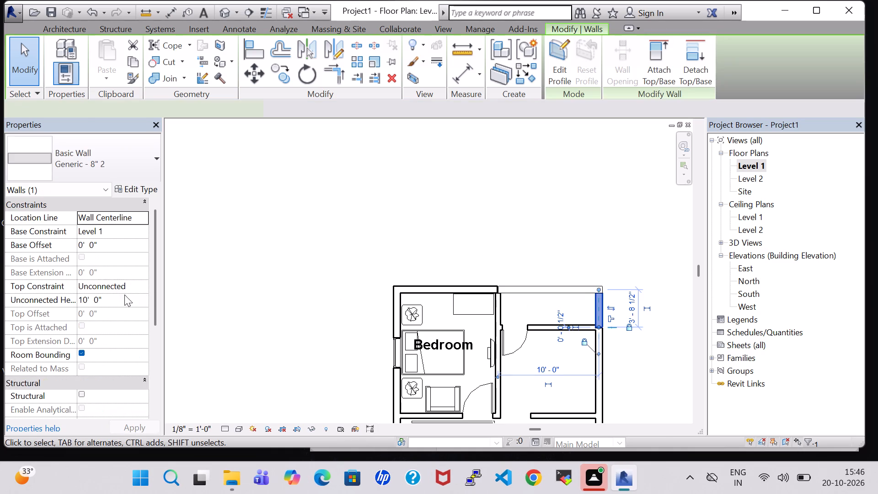
pyautogui.click(90, 301)
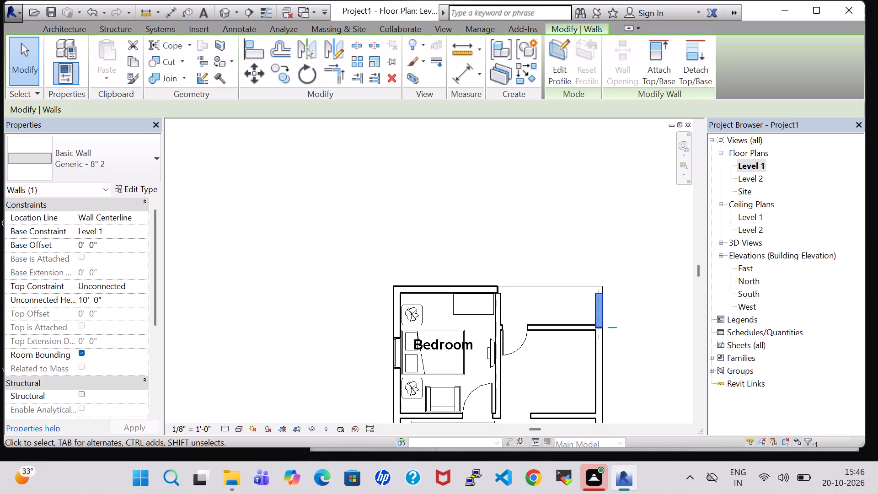
pyautogui.click(87, 301)
pyautogui.press('BackSpace')
pyautogui.press('BackSpace')
pyautogui.press('5')
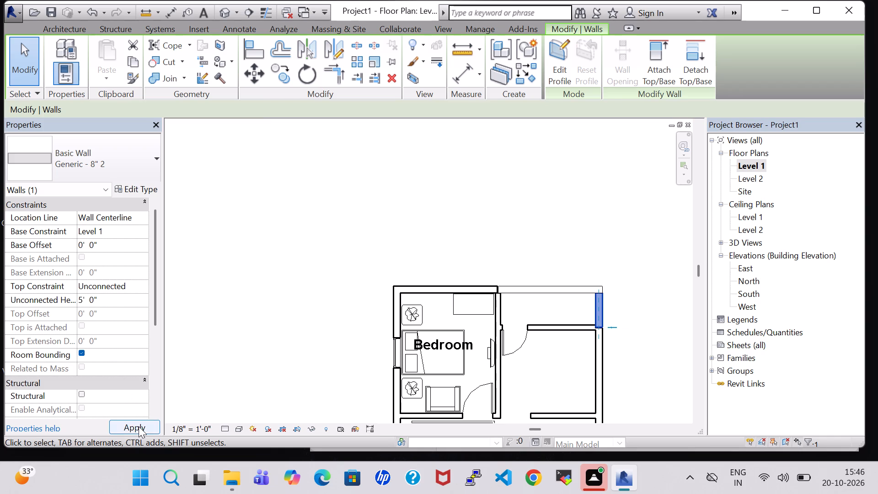
pyautogui.click(139, 426)
pyautogui.click(544, 202)
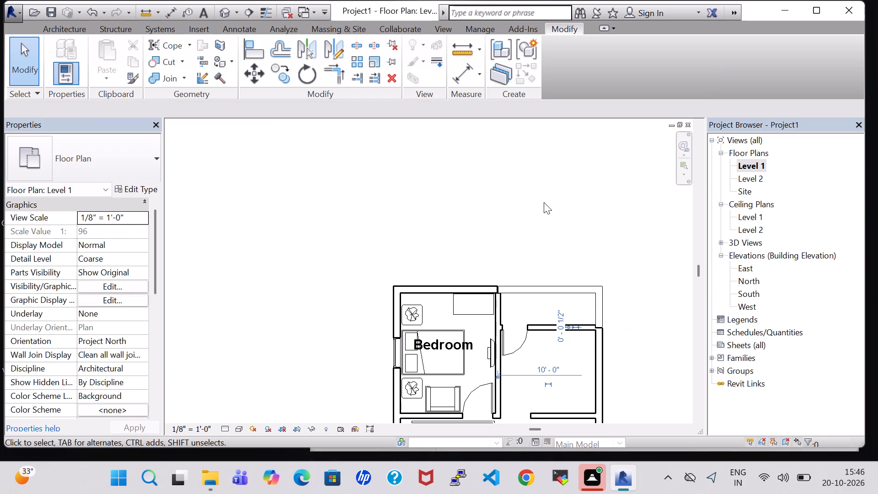
# Examine the lowered northeast corner walls in the 3D view from several angles.
pyautogui.click(224, 10)
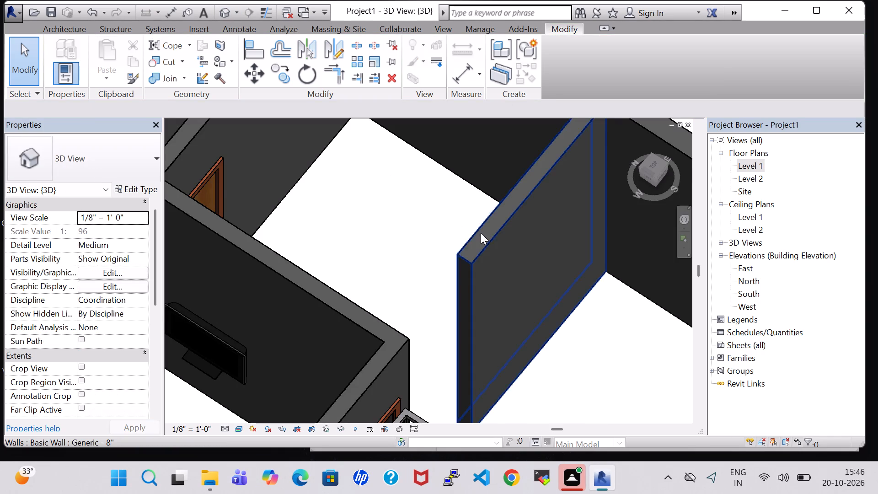
pyautogui.scroll(-9, 484, 234)
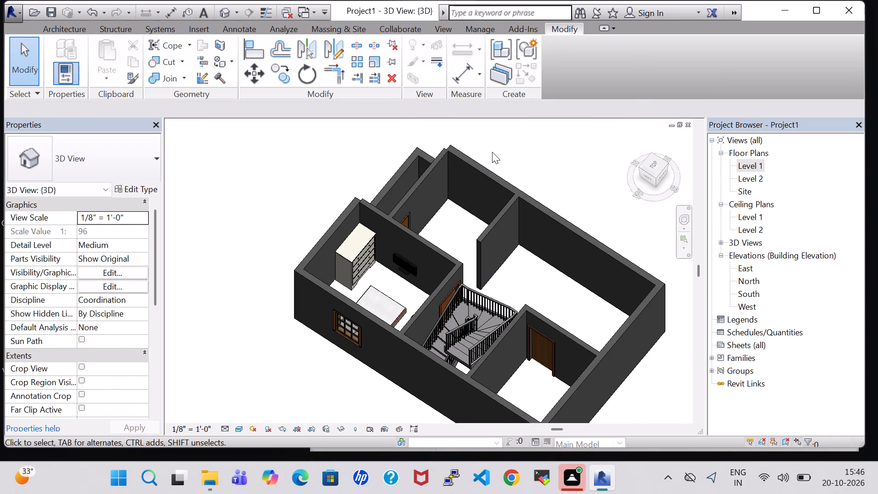
pyautogui.keyDown('shift'); pyautogui.moveTo(492, 147); pyautogui.dragTo(426, 215, button='middle'); pyautogui.keyUp('shift')
pyautogui.keyDown('shift'); pyautogui.moveTo(577, 177); pyautogui.dragTo(554, 262, button='middle'); pyautogui.keyUp('shift')
pyautogui.moveTo(619, 220); pyautogui.dragTo(569, 183, button='middle')
pyautogui.keyDown('shift'); pyautogui.middleClick(568, 177); pyautogui.keyUp('shift')
pyautogui.keyDown('shift'); pyautogui.moveTo(569, 129); pyautogui.dragTo(569, 124, button='middle'); pyautogui.keyUp('shift')
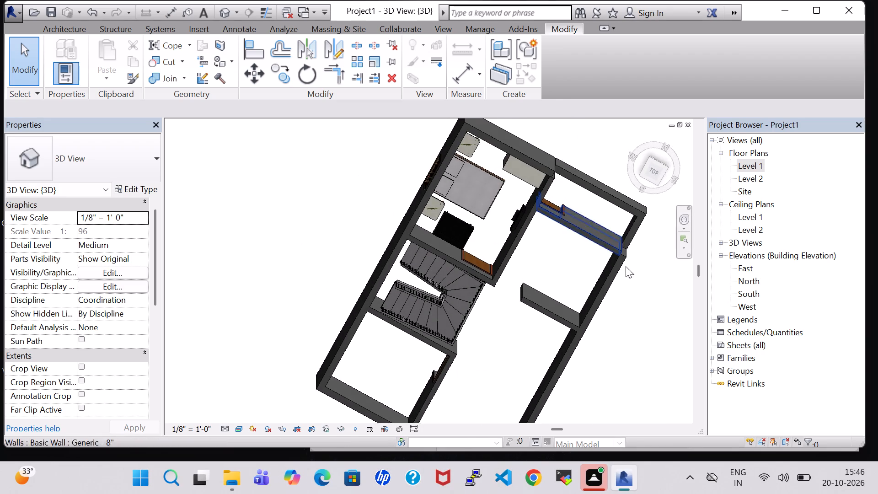
pyautogui.keyDown('shift'); pyautogui.moveTo(635, 364); pyautogui.dragTo(599, 270, button='middle'); pyautogui.keyUp('shift')
pyautogui.moveTo(638, 368); pyautogui.dragTo(502, 344, button='middle')
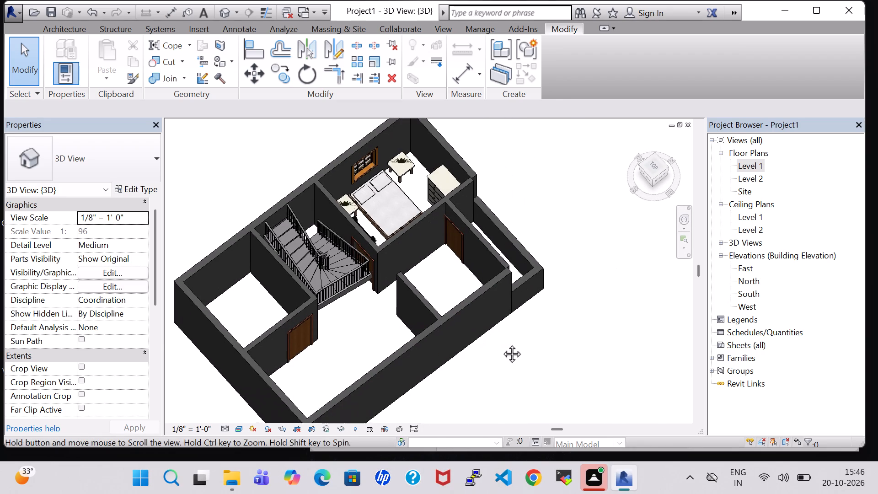
pyautogui.moveTo(502, 344); pyautogui.dragTo(479, 344, button='middle')
pyautogui.keyDown('shift'); pyautogui.moveTo(478, 338); pyautogui.dragTo(400, 289, button='middle'); pyautogui.keyUp('shift')
pyautogui.scroll(5, 451, 301)
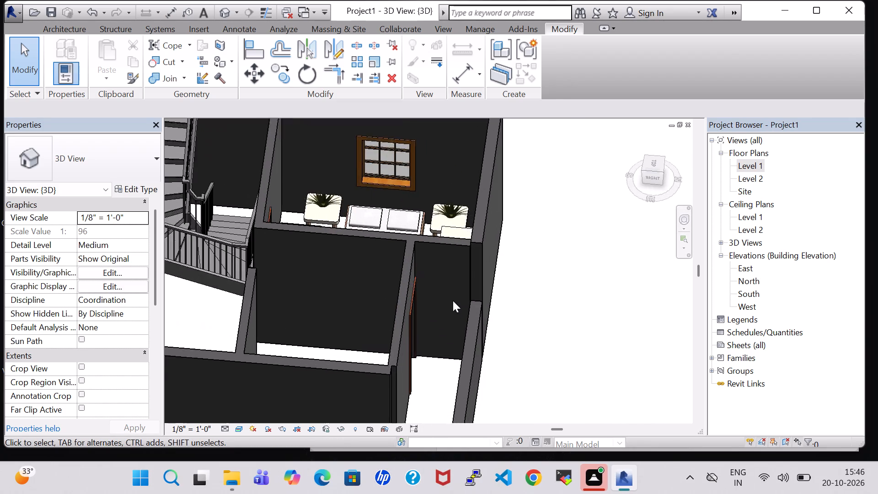
pyautogui.middleClick(529, 340)
pyautogui.moveTo(529, 339); pyautogui.dragTo(547, 223, button='middle')
# Return to the Level 1 floor plan and load the Washer family from the Domestic folder of the Specialty Equipment library.
pyautogui.doubleClick(747, 164)
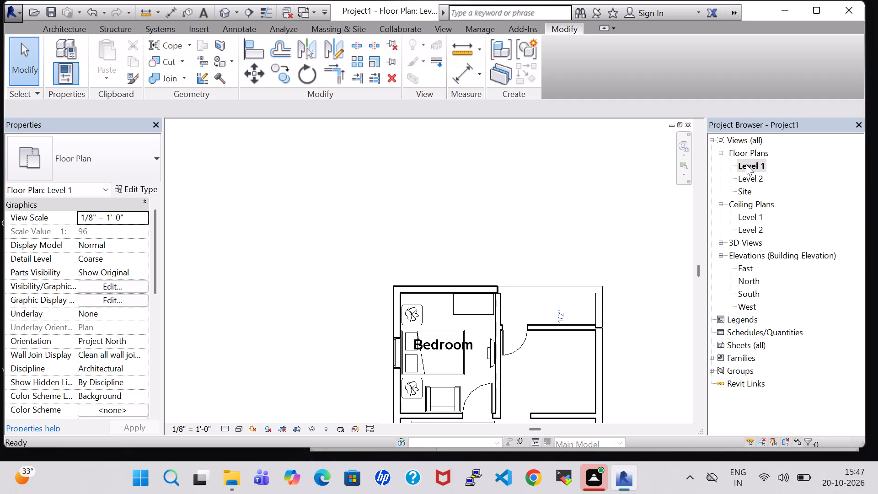
pyautogui.scroll(-2, 746, 164)
pyautogui.scroll(-2, 567, 190)
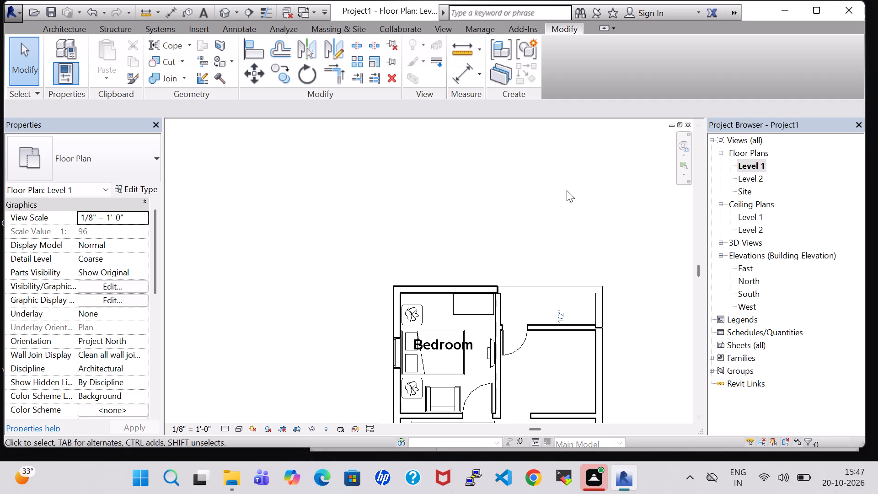
pyautogui.scroll(-1, 567, 190)
pyautogui.moveTo(584, 215); pyautogui.dragTo(486, 126, button='middle')
pyautogui.scroll(3, 557, 208)
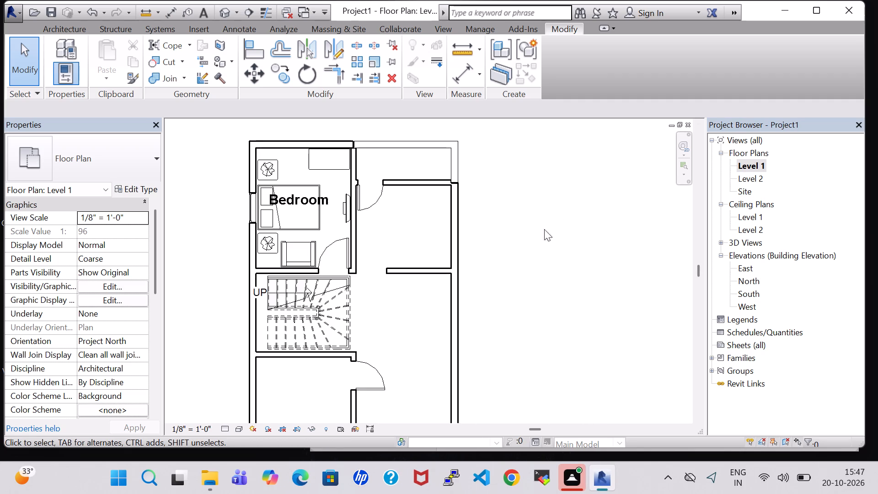
pyautogui.moveTo(535, 232); pyautogui.dragTo(650, 236, button='middle')
pyautogui.scroll(1, 535, 232)
pyautogui.click(64, 28)
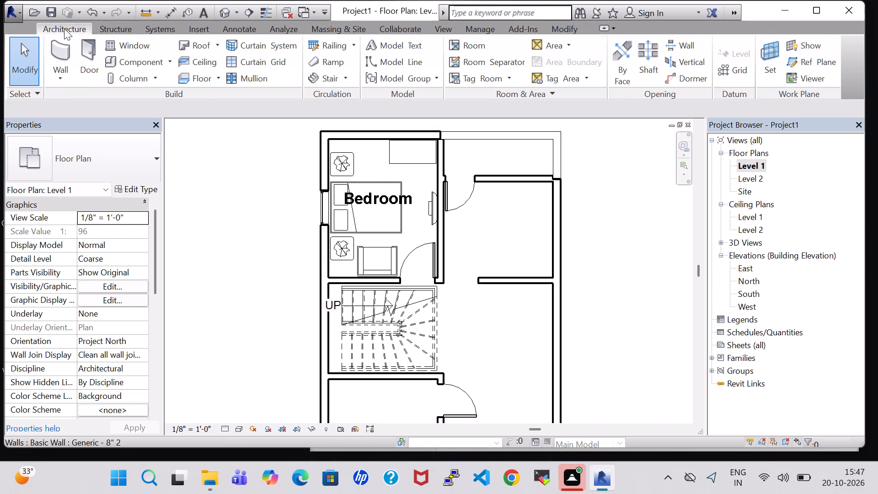
pyautogui.click(125, 57)
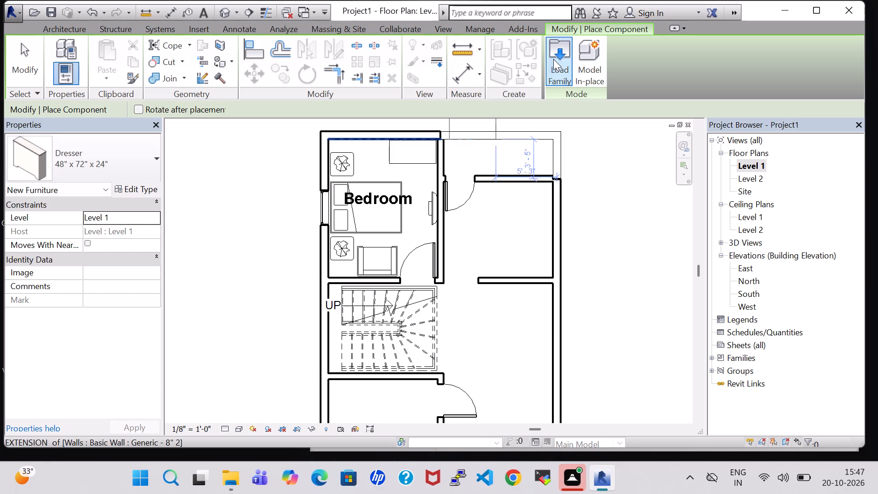
pyautogui.click(553, 59)
pyautogui.doubleClick(511, 316)
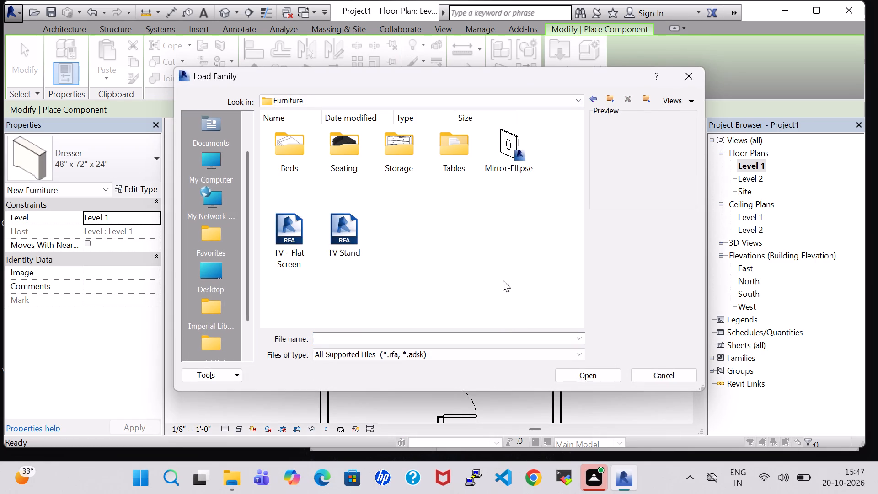
pyautogui.click(593, 100)
pyautogui.click(392, 306)
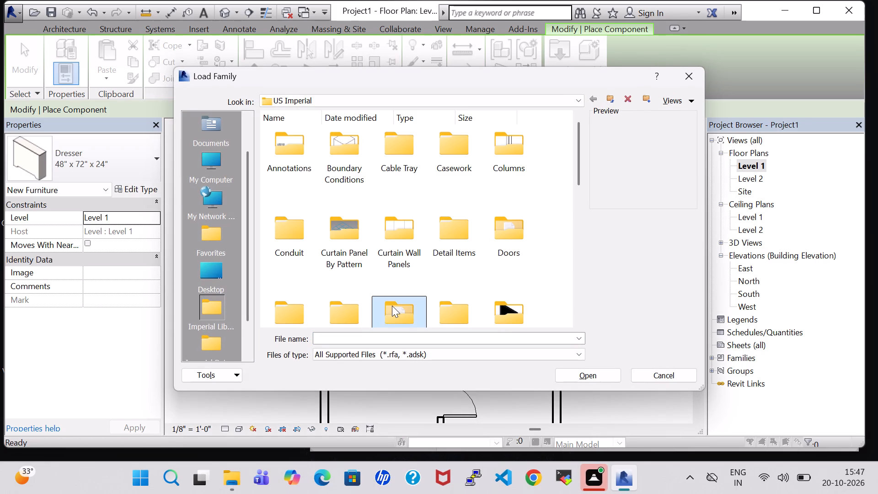
pyautogui.press('s')
pyautogui.doubleClick(347, 166)
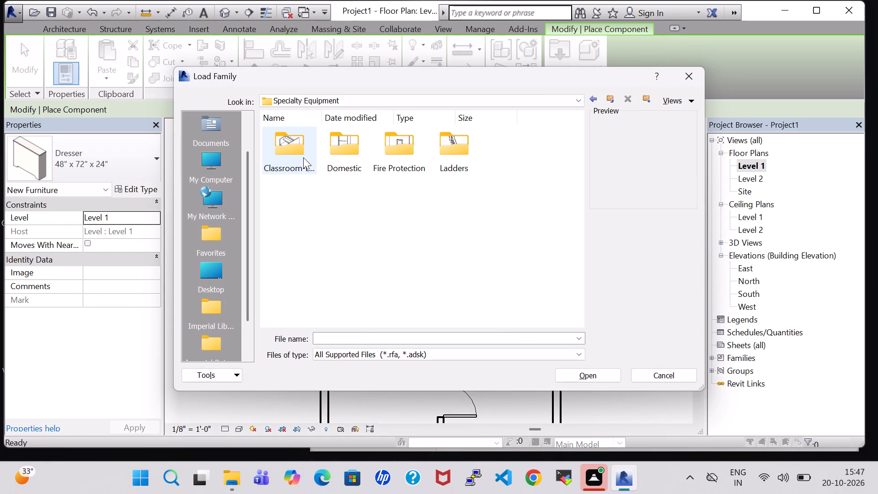
pyautogui.doubleClick(335, 153)
pyautogui.scroll(-1, 438, 185)
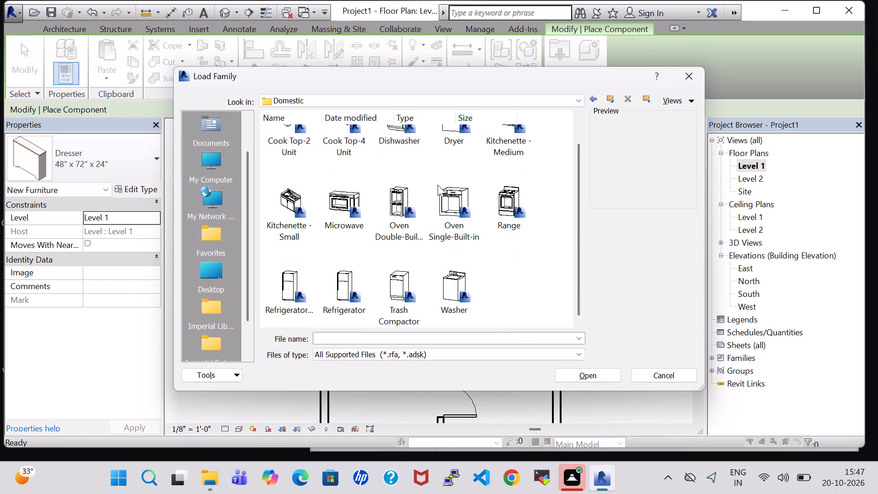
pyautogui.click(462, 277)
pyautogui.click(590, 373)
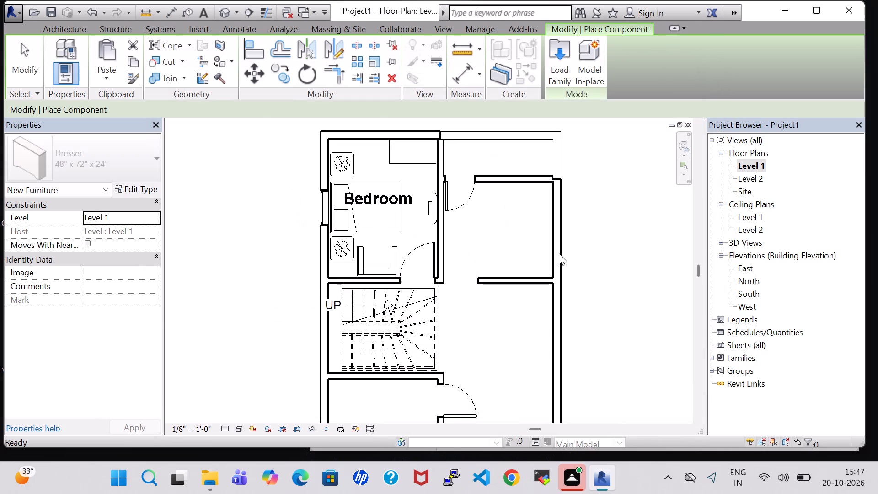
# Place a rotated 27" x 25" x 35" washer at the east end of the low-walled northeast space, about 7'-3" from the bedroom partition.
pyautogui.scroll(2, 516, 173)
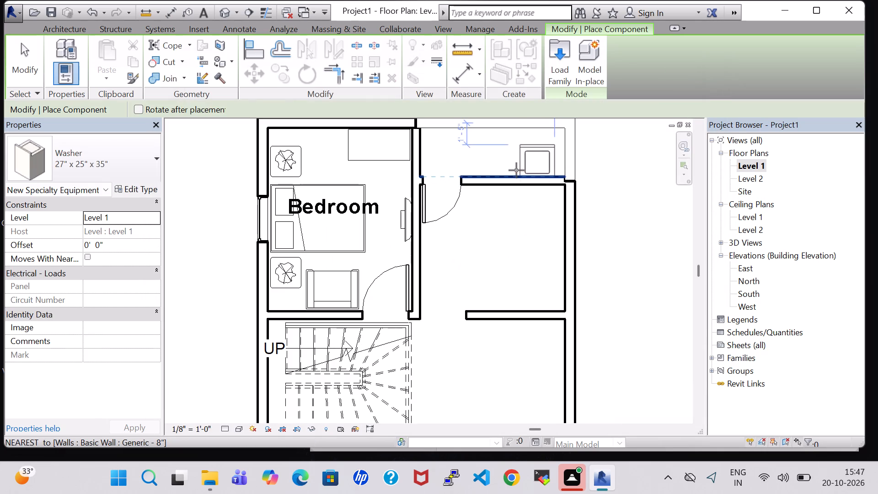
pyautogui.press('space')
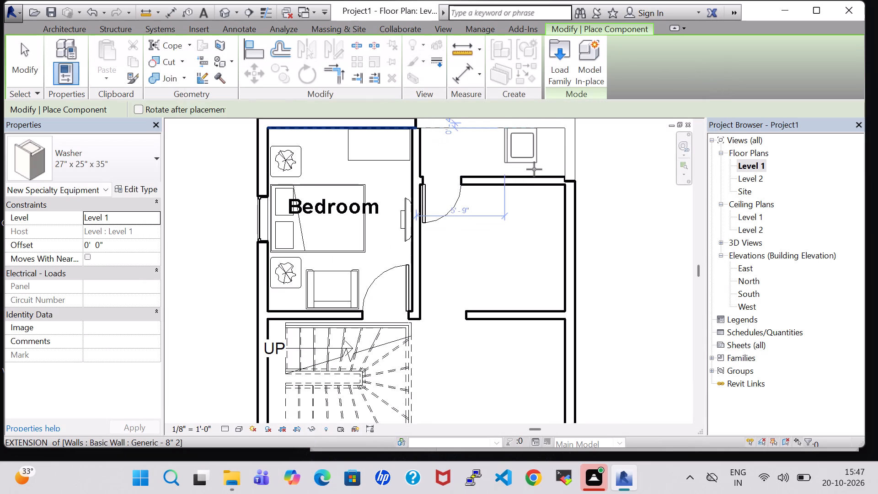
pyautogui.scroll(6, 547, 178)
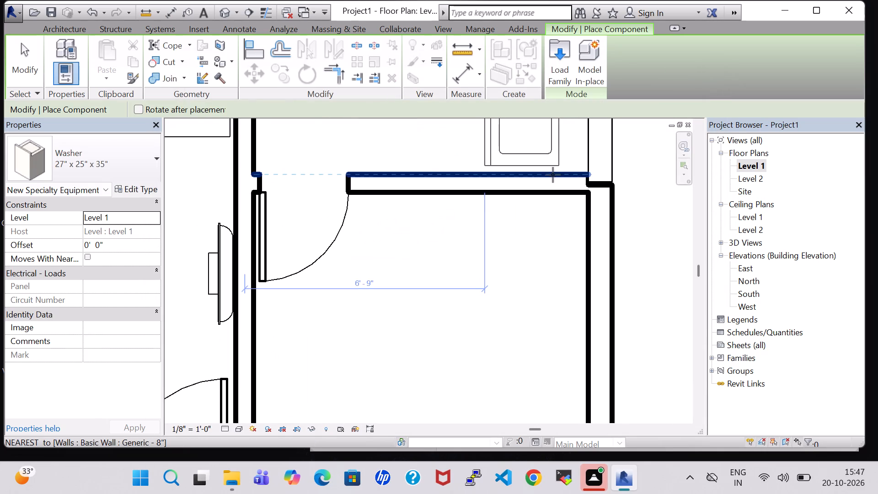
pyautogui.moveTo(553, 175); pyautogui.dragTo(502, 312, button='middle')
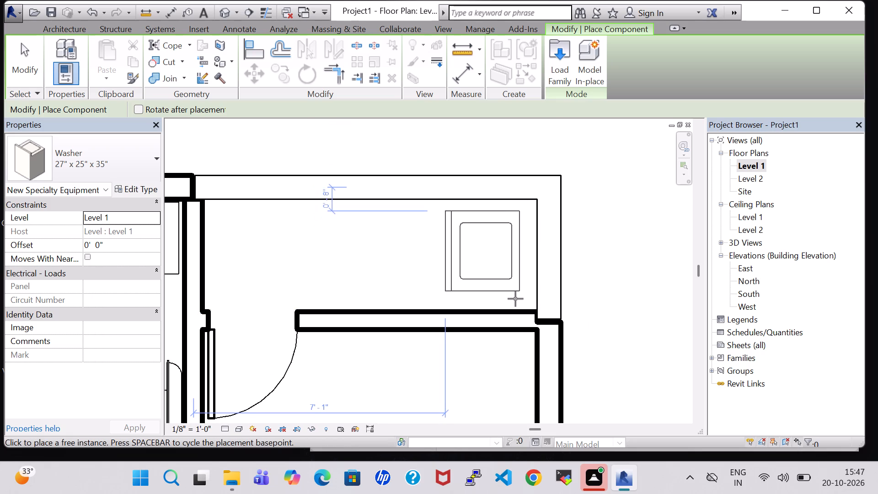
pyautogui.click(521, 299)
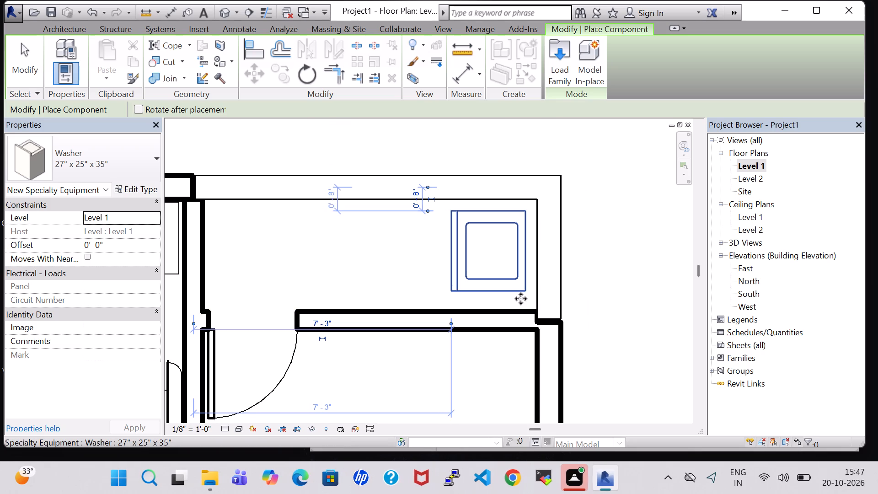
pyautogui.press('Escape')
pyautogui.press('Escape')
# Load the Sink Vanity-Round family from the Sinks folder under Plumbing, Architectural, Fixtures in the US Imperial library.
pyautogui.click(137, 60)
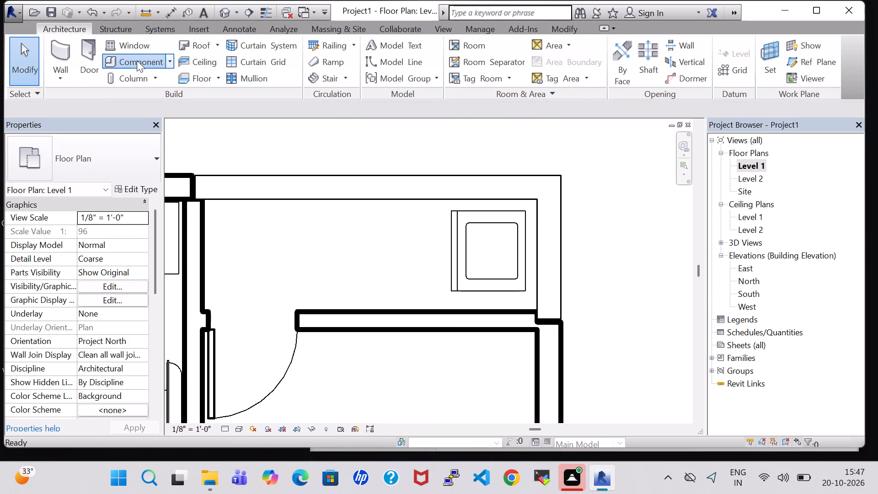
pyautogui.click(566, 75)
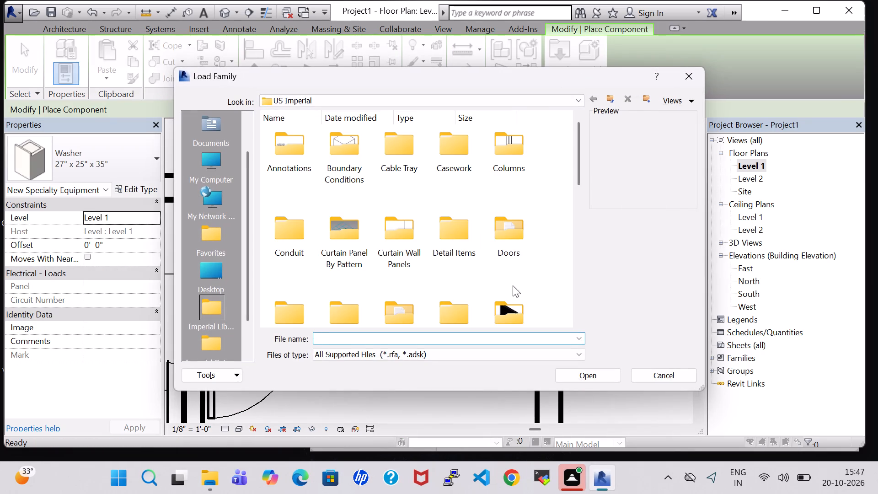
pyautogui.doubleClick(514, 312)
pyautogui.click(591, 97)
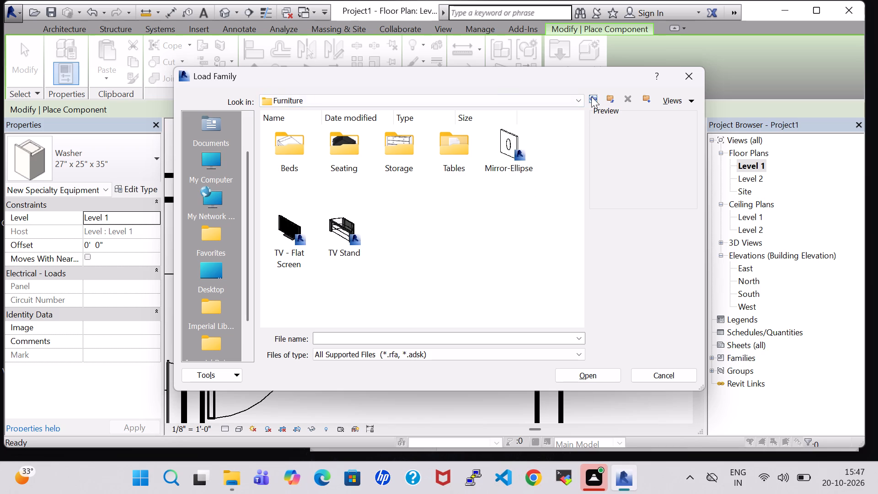
pyautogui.click(498, 317)
pyautogui.press('p')
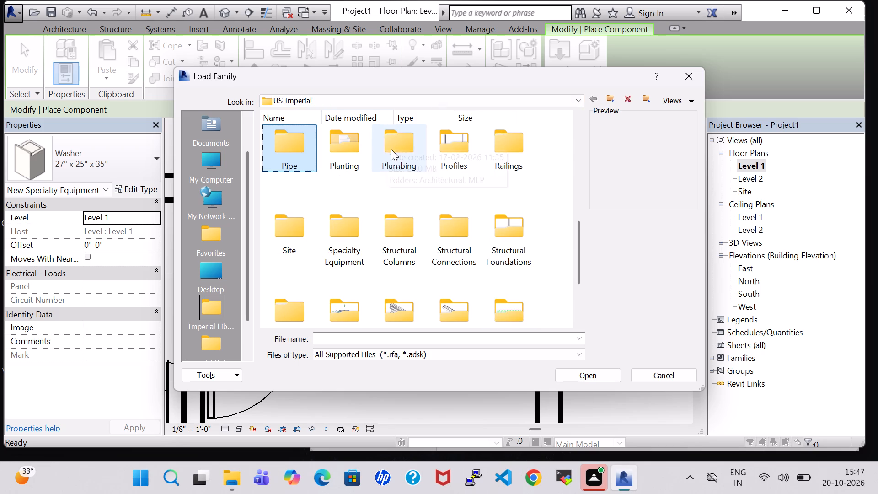
pyautogui.doubleClick(391, 149)
pyautogui.doubleClick(329, 156)
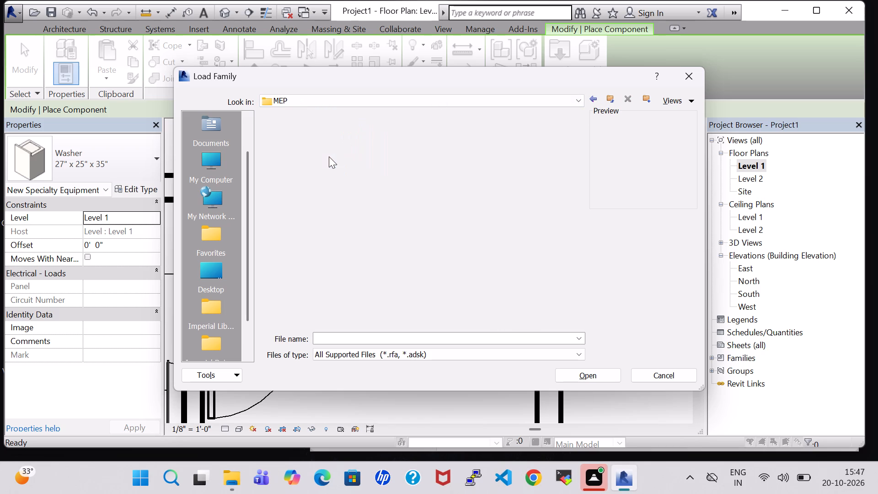
pyautogui.click(593, 97)
pyautogui.doubleClick(284, 146)
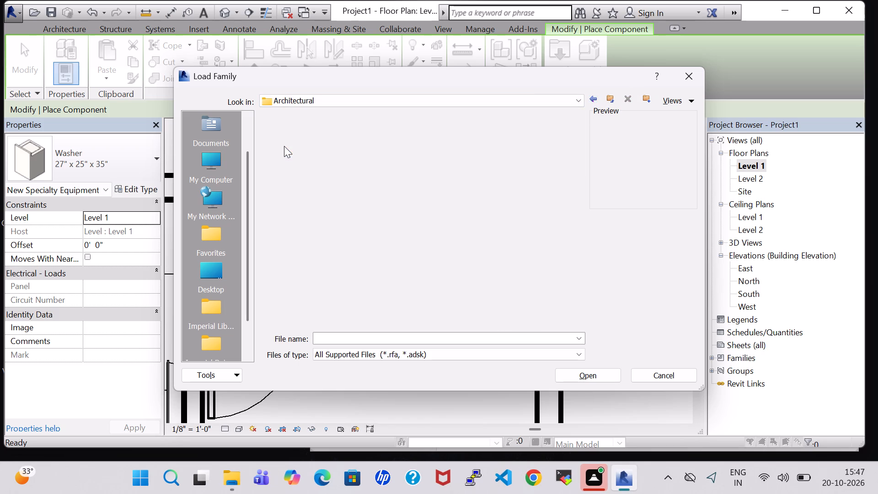
pyautogui.doubleClick(348, 152)
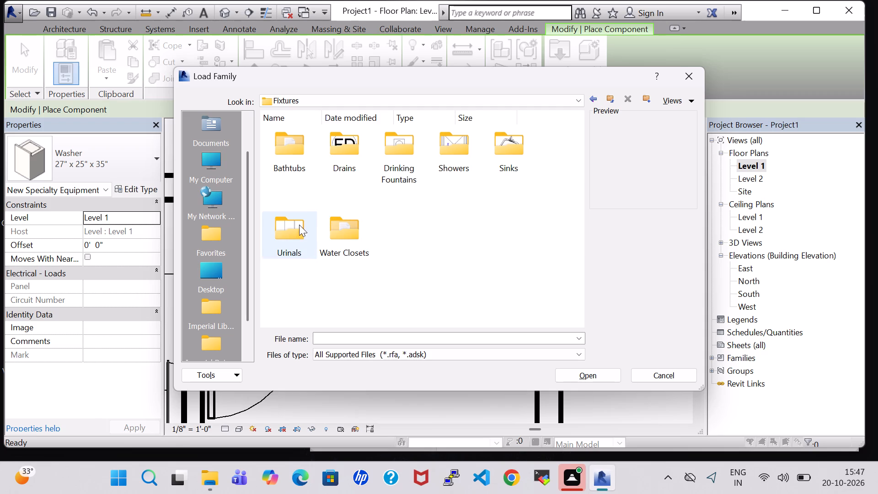
pyautogui.doubleClick(501, 160)
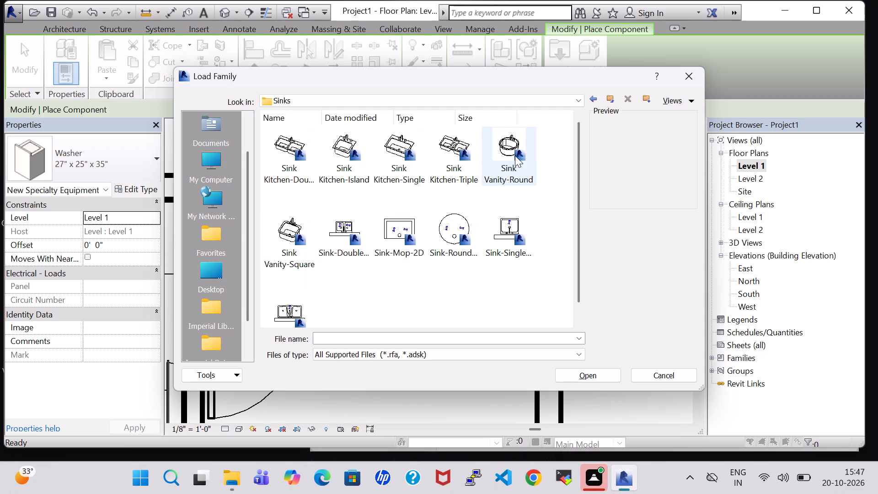
pyautogui.click(522, 156)
pyautogui.click(596, 372)
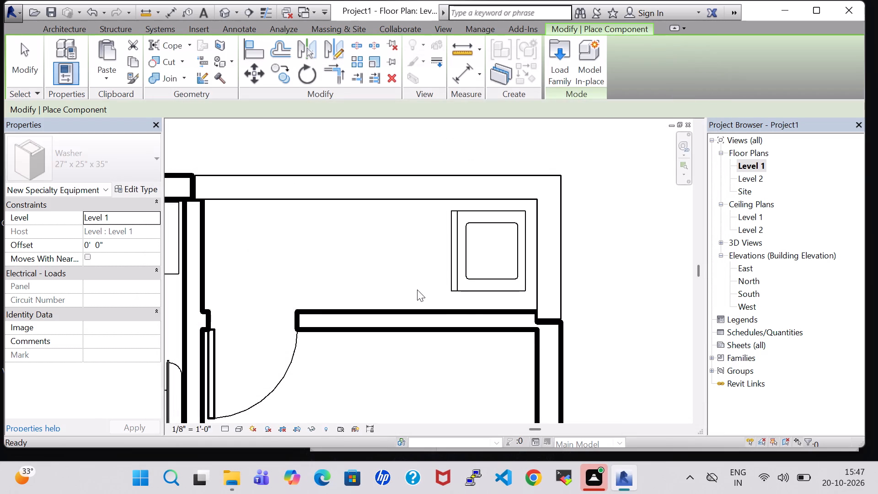
# Place a rotated 19" x 19" round vanity sink about 4'-8" from the bedroom partition, nudged against the utility space's south wall.
pyautogui.press('space')
pyautogui.press('space')
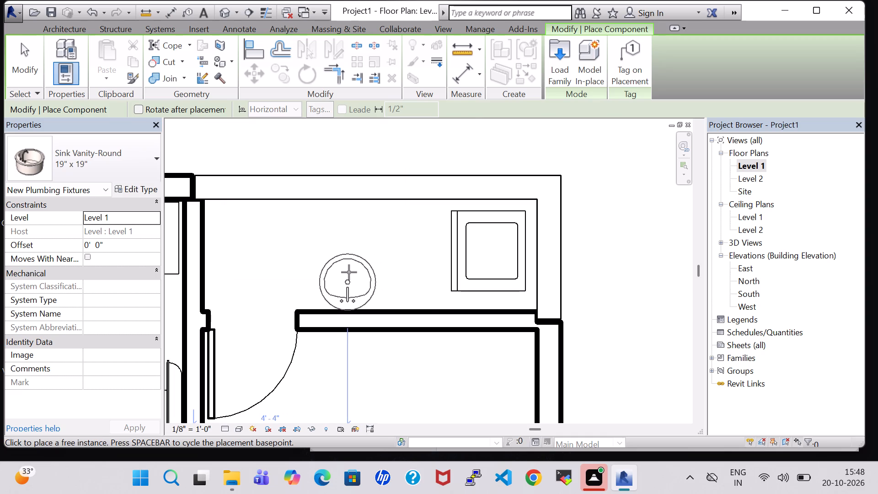
pyautogui.click(359, 271)
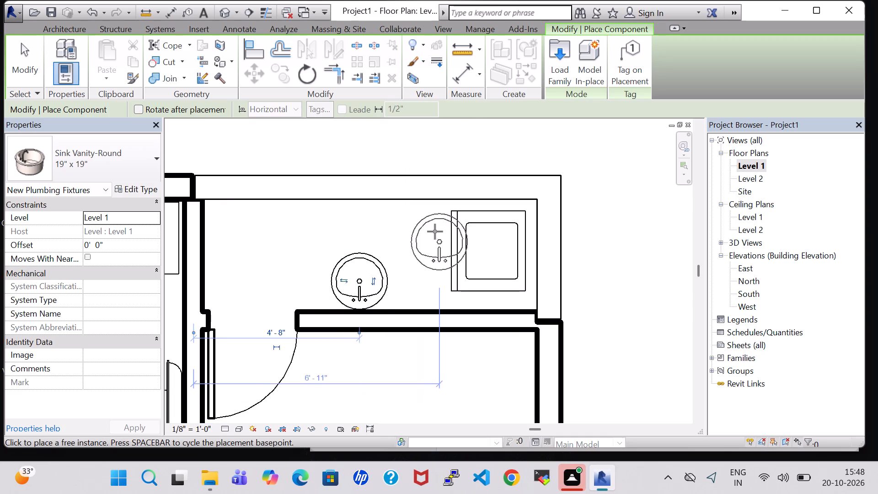
pyautogui.press('Escape')
pyautogui.press('Escape')
pyautogui.click(367, 284)
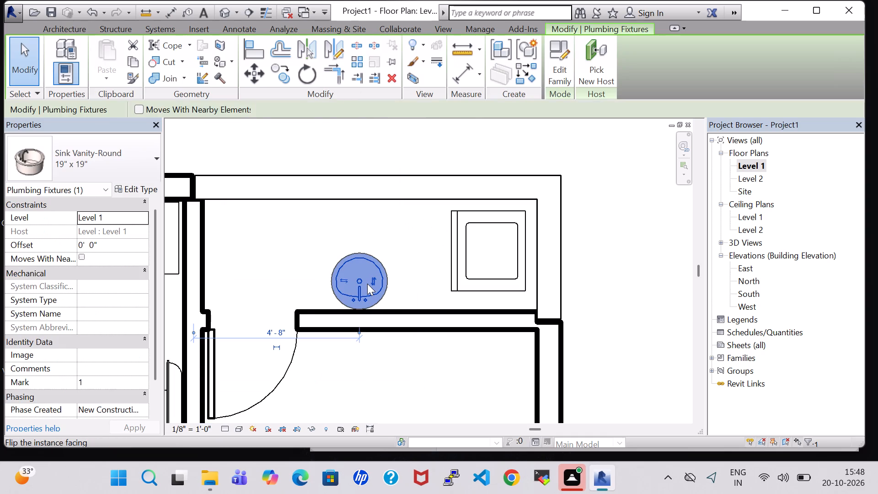
pyautogui.press('Down')
pyautogui.click(427, 245)
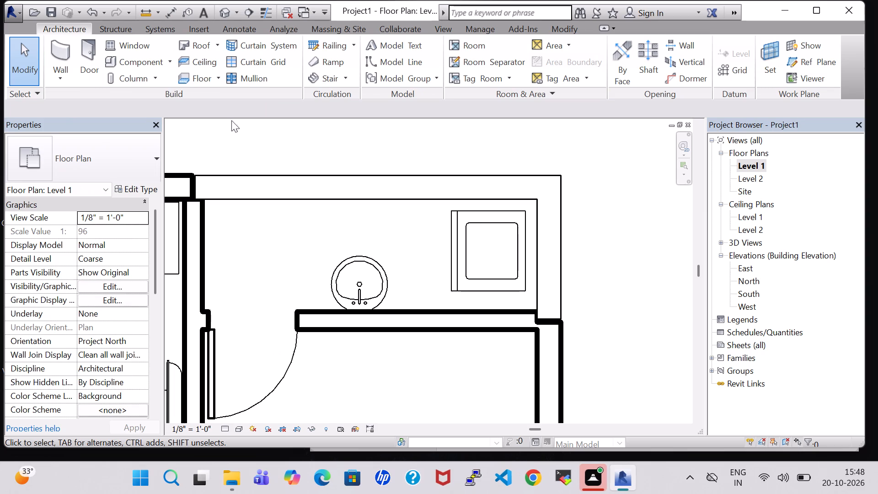
# Load the Floor Drain - Rectangular family from the Drains folder under Plumbing, MEP, Fixtures.
pyautogui.click(132, 67)
pyautogui.click(551, 62)
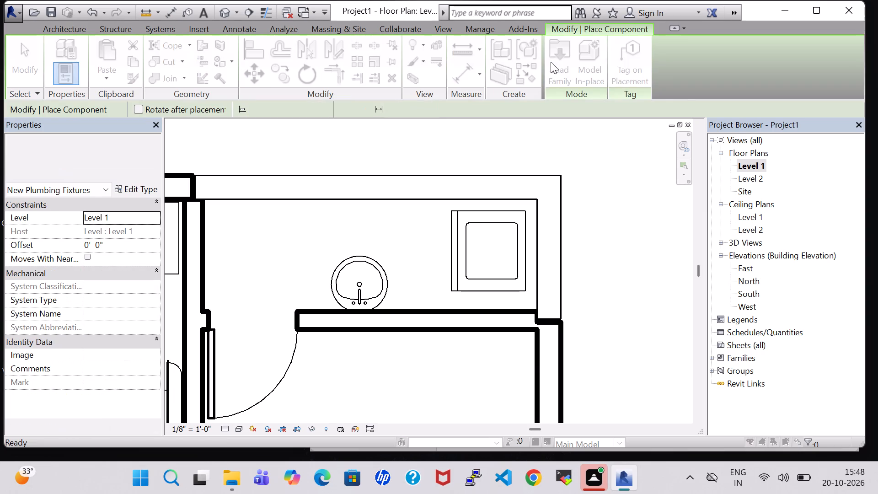
pyautogui.click(514, 301)
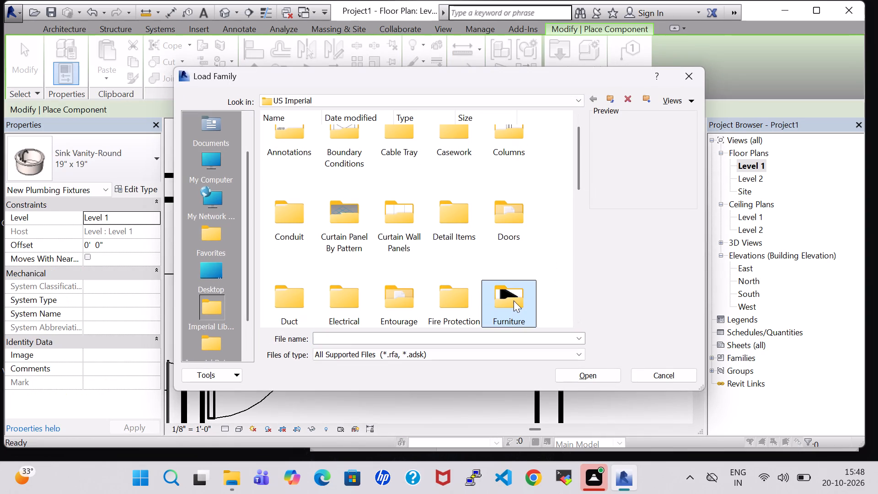
pyautogui.press('p')
pyautogui.doubleClick(397, 153)
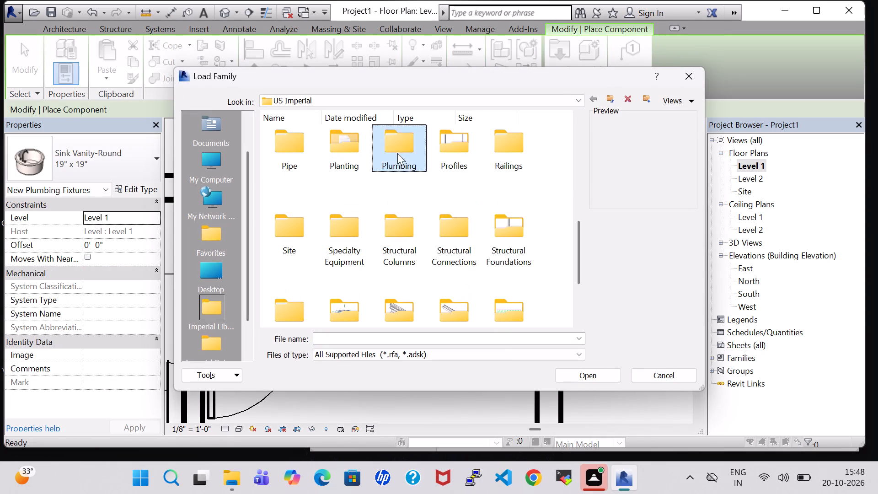
pyautogui.doubleClick(349, 146)
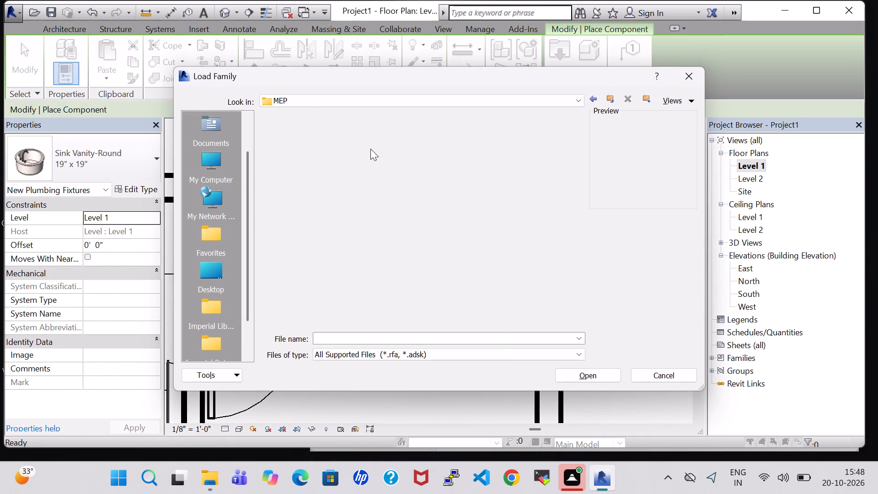
pyautogui.doubleClick(347, 150)
pyautogui.doubleClick(440, 156)
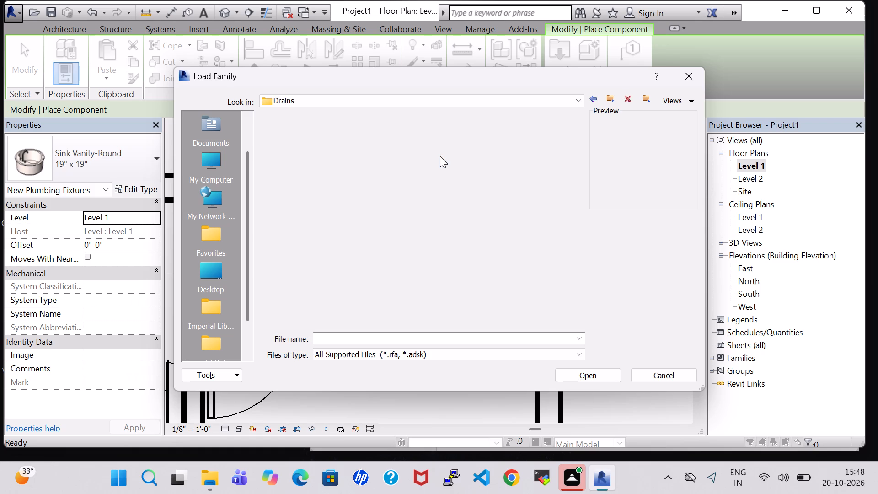
pyautogui.click(286, 140)
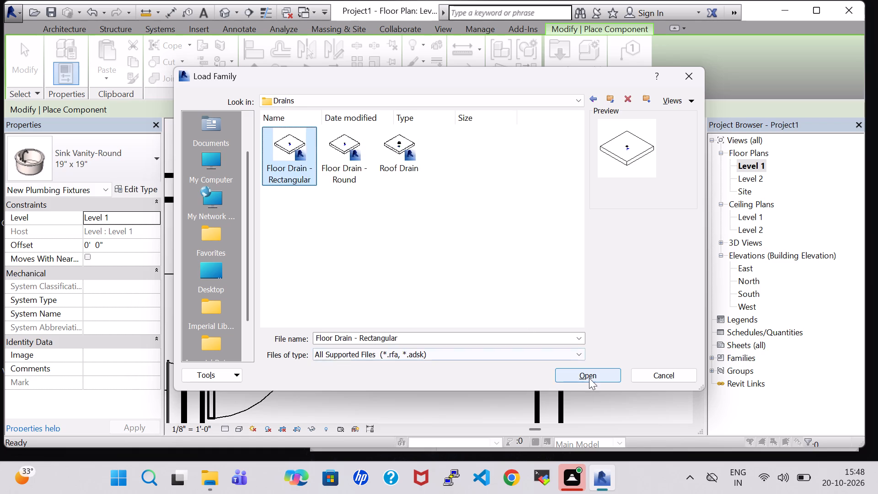
pyautogui.click(588, 374)
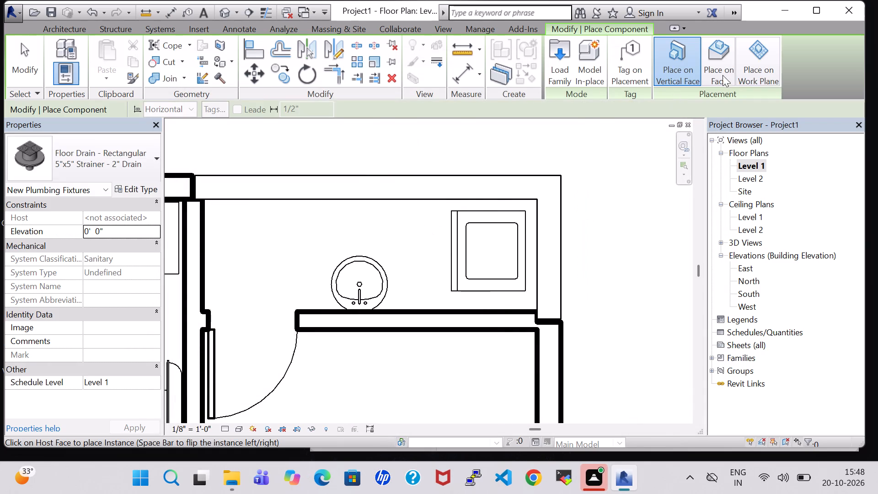
# Place the 5"x5" Strainer - 2" Drain on the Level 1 work plane between sink and washer, about 3'-7" from the east wall.
pyautogui.click(721, 64)
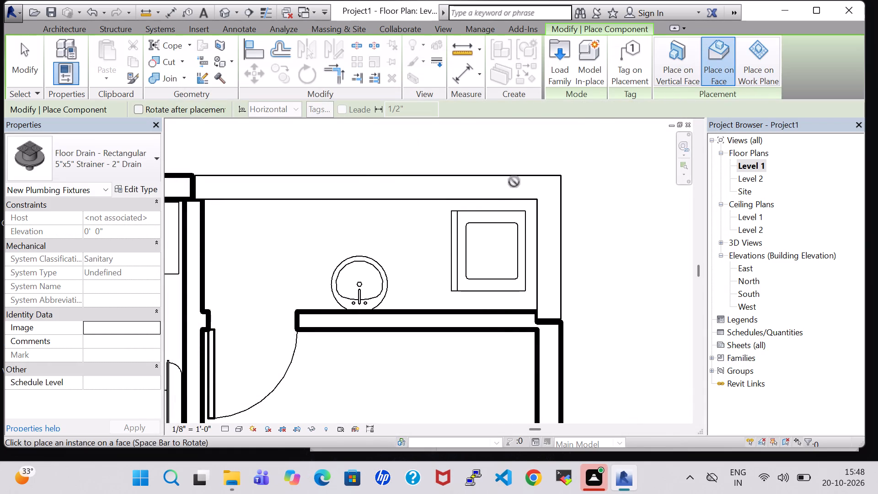
pyautogui.click(772, 71)
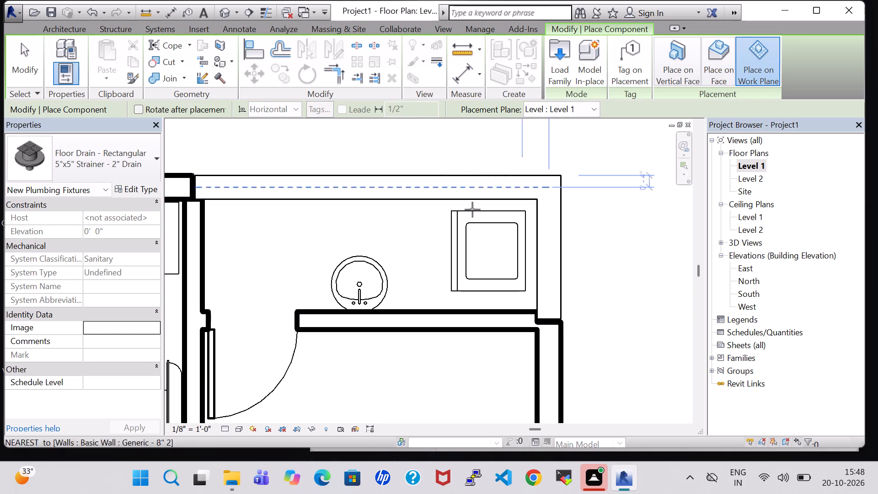
pyautogui.click(421, 219)
pyautogui.click(849, 380)
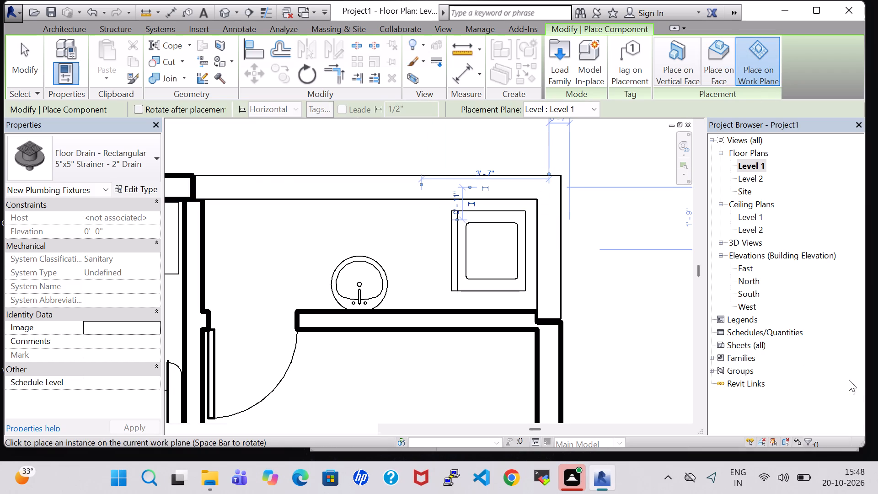
# Examine the sink, floor drain and washer in the utility space from above in the 3D view.
pyautogui.click(229, 13)
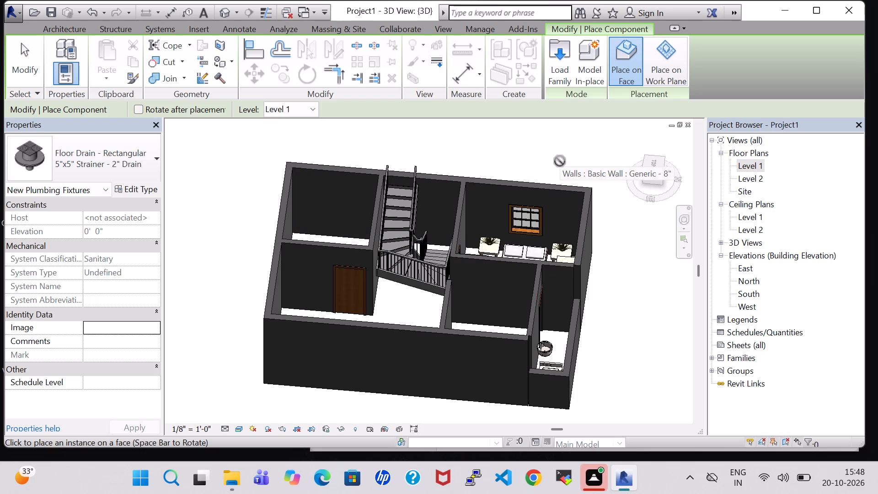
pyautogui.scroll(1, 560, 161)
pyautogui.keyDown('shift'); pyautogui.moveTo(560, 161); pyautogui.dragTo(588, 290, button='middle'); pyautogui.keyUp('shift')
pyautogui.scroll(6, 588, 290)
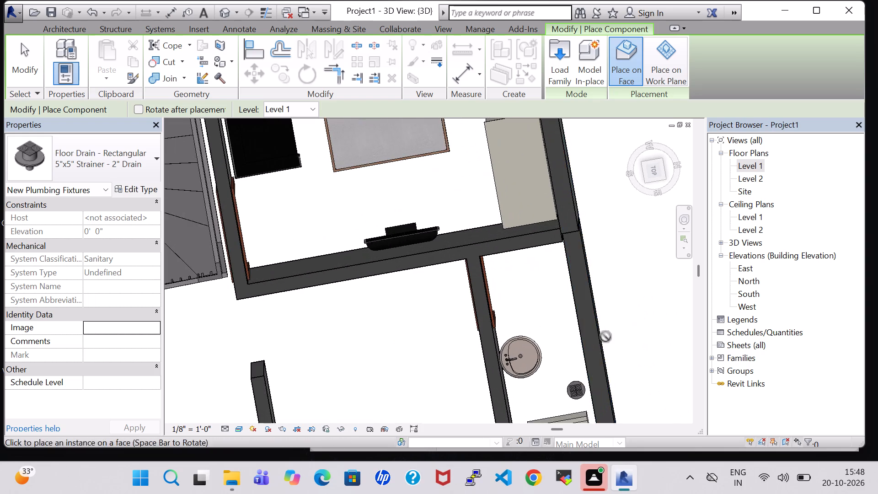
pyautogui.moveTo(605, 337); pyautogui.dragTo(483, 275, button='middle')
pyautogui.middleClick(474, 273)
pyautogui.scroll(5, 472, 272)
pyautogui.middleClick(527, 338)
pyautogui.scroll(1, 527, 338)
pyautogui.moveTo(527, 338); pyautogui.dragTo(524, 313, button='middle')
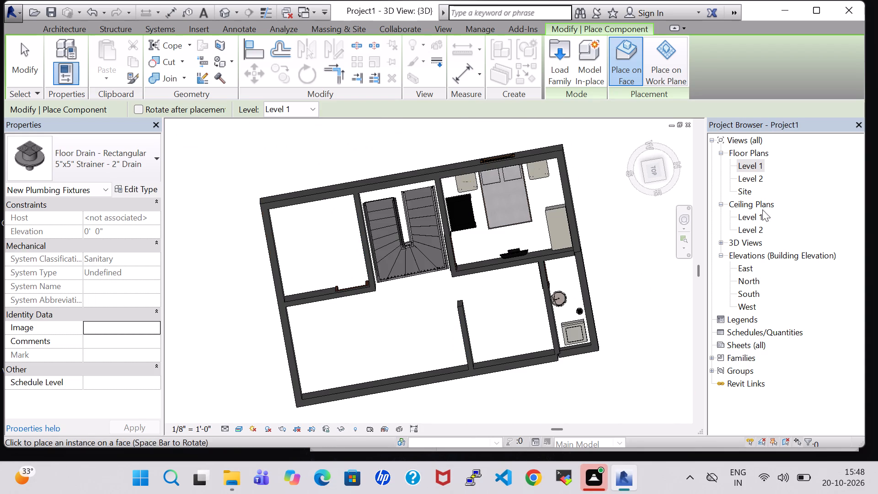
pyautogui.scroll(6, 754, 167)
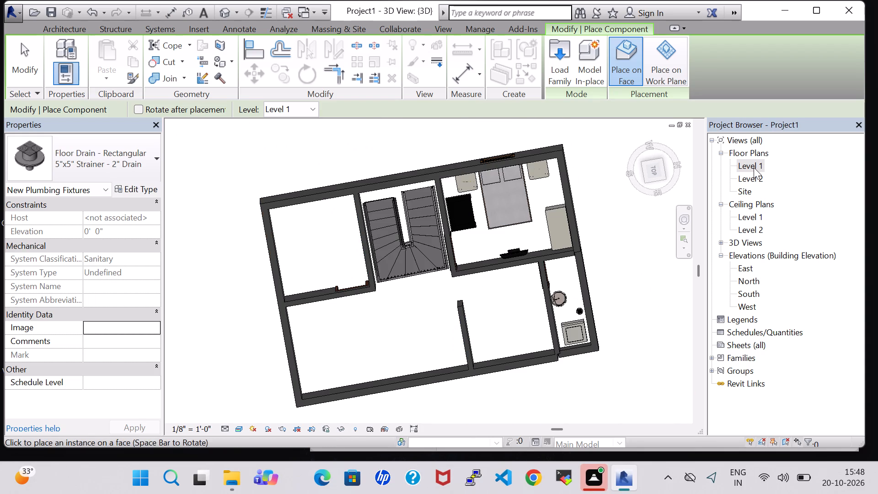
pyautogui.scroll(7, 622, 306)
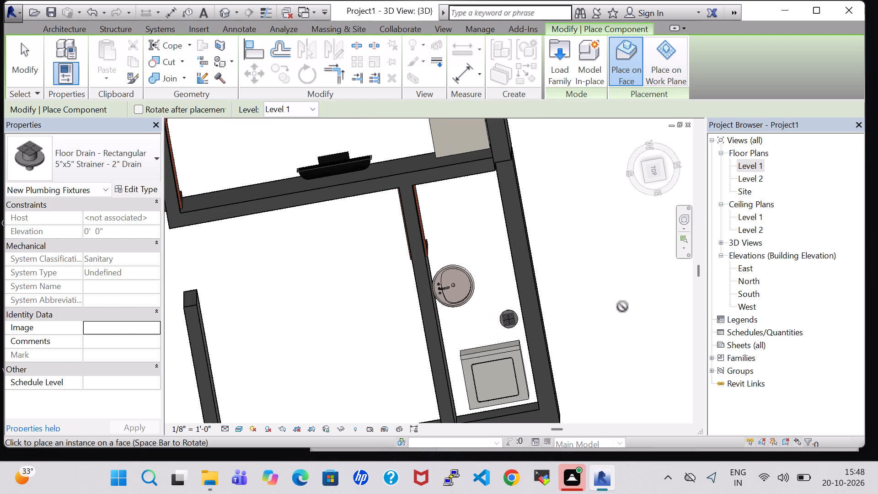
# Nudge the floor drain slightly away from the washer along the utility space's outer wall.
pyautogui.press('Escape')
pyautogui.click(511, 314)
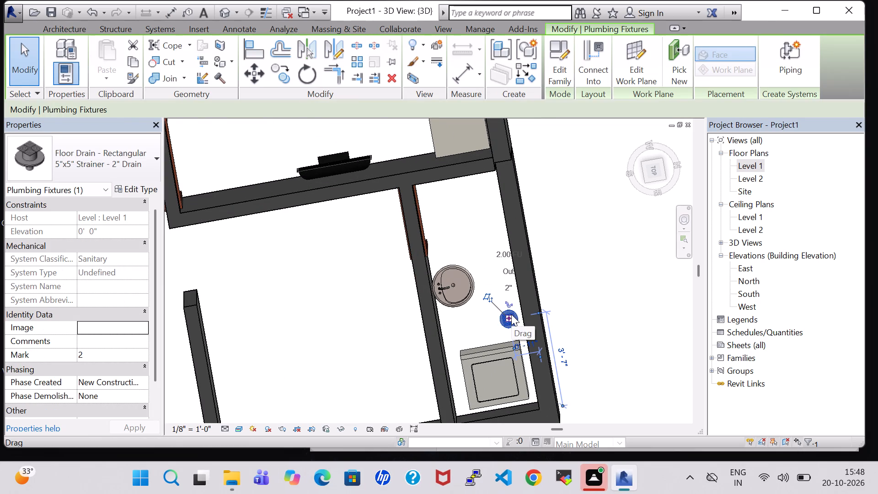
pyautogui.press('Up')
pyautogui.press('Up')
pyautogui.press('Up')
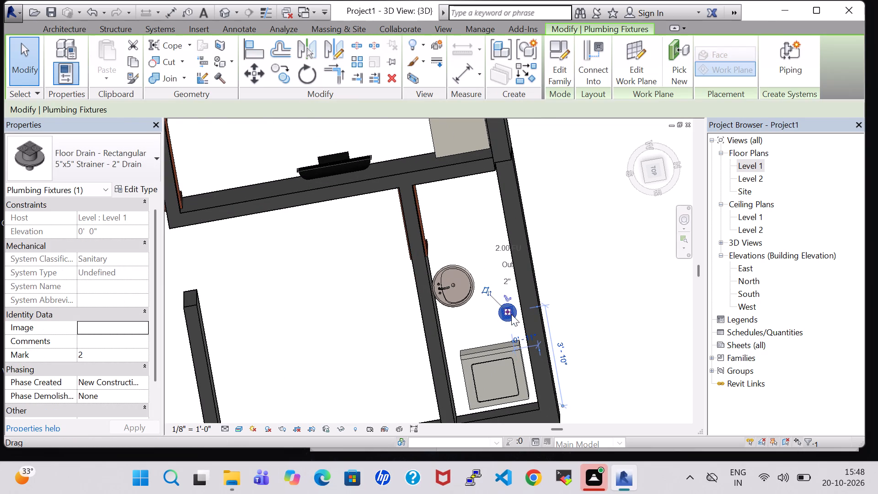
pyautogui.press('Up')
pyautogui.press('Up')
pyautogui.click(591, 253)
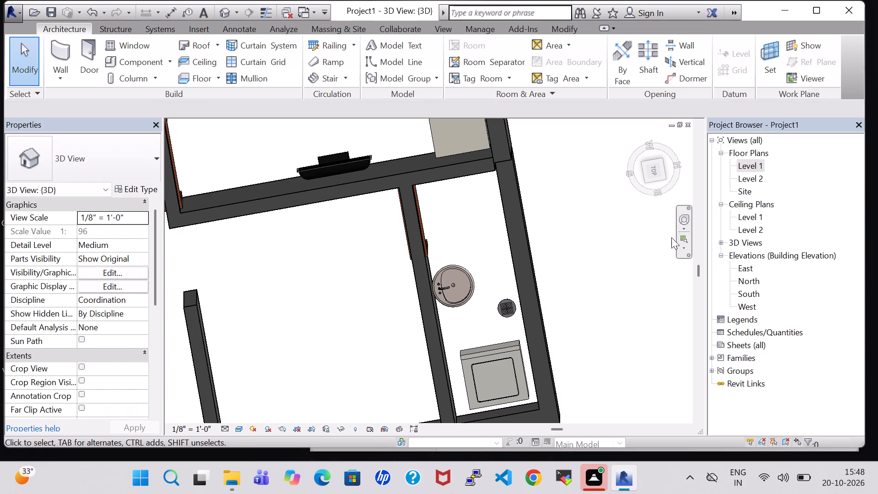
# Return to the Level 1 floor plan and place a tagged room in the low-walled utility space.
pyautogui.doubleClick(757, 160)
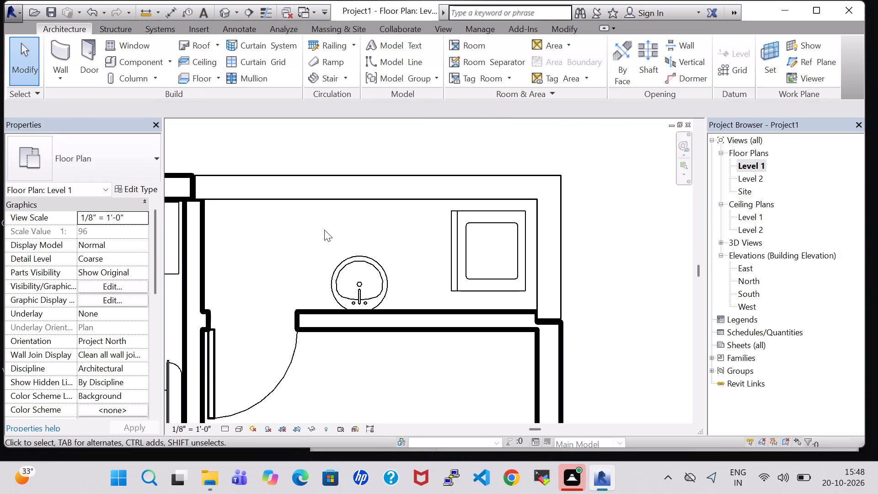
pyautogui.scroll(-1, 324, 230)
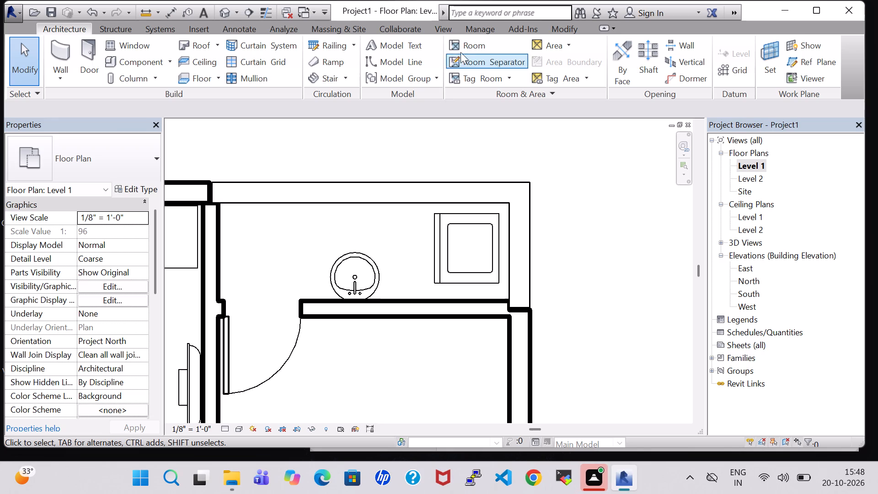
pyautogui.click(474, 46)
pyautogui.click(380, 270)
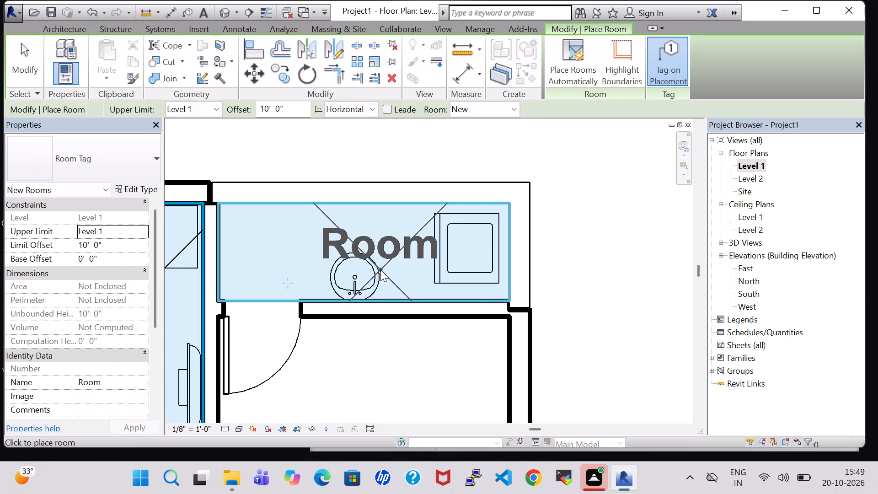
pyautogui.press('Escape')
pyautogui.press('Escape')
# Rename the low-walled utility space's room tag as OPEN AREA and nudge the tag slightly west.
pyautogui.doubleClick(385, 247)
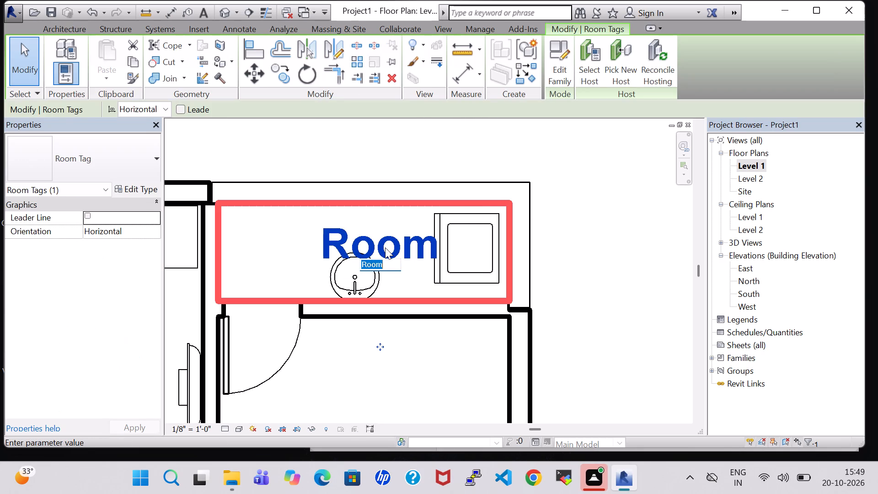
pyautogui.press('BackSpace')
pyautogui.write('op')
pyautogui.press('BackSpace')
pyautogui.press('BackSpace')
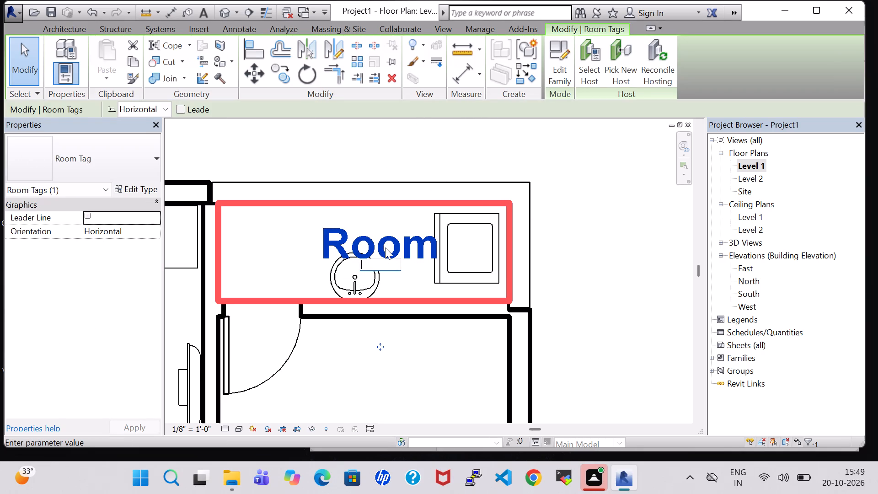
pyautogui.write('OPEN A')
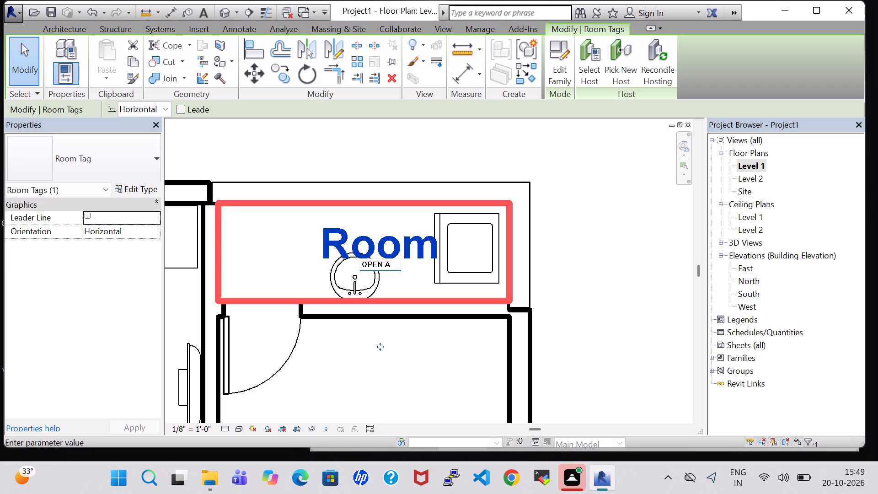
pyautogui.write('REA')
pyautogui.press('Return')
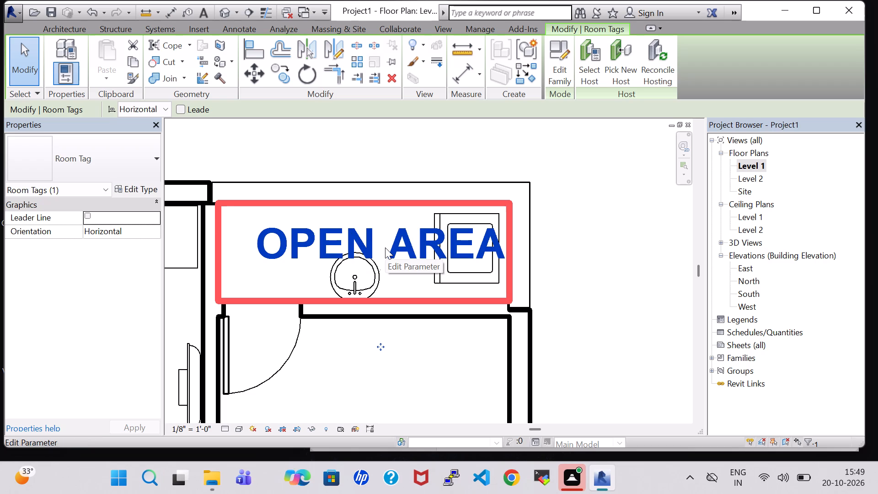
pyautogui.press('Left')
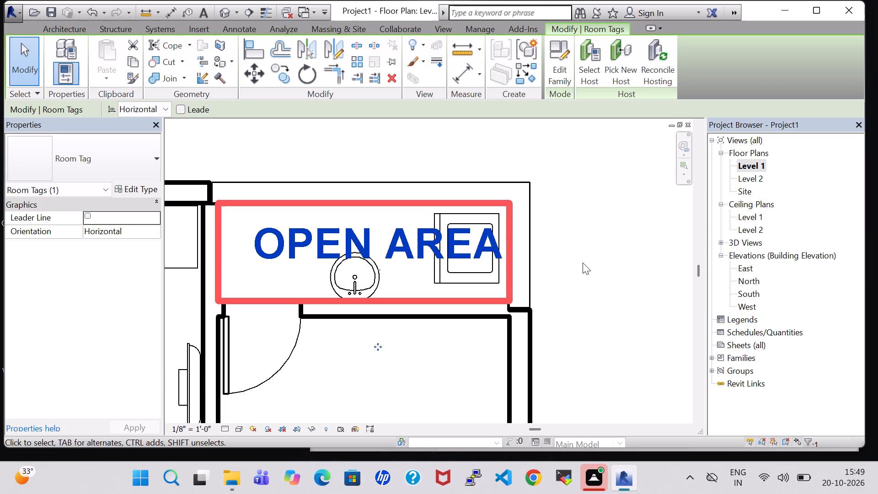
pyautogui.press('Left')
pyautogui.click(608, 246)
# Rename the bedroom's room tag in capitals as BEDROOM.
pyautogui.scroll(-6, 608, 246)
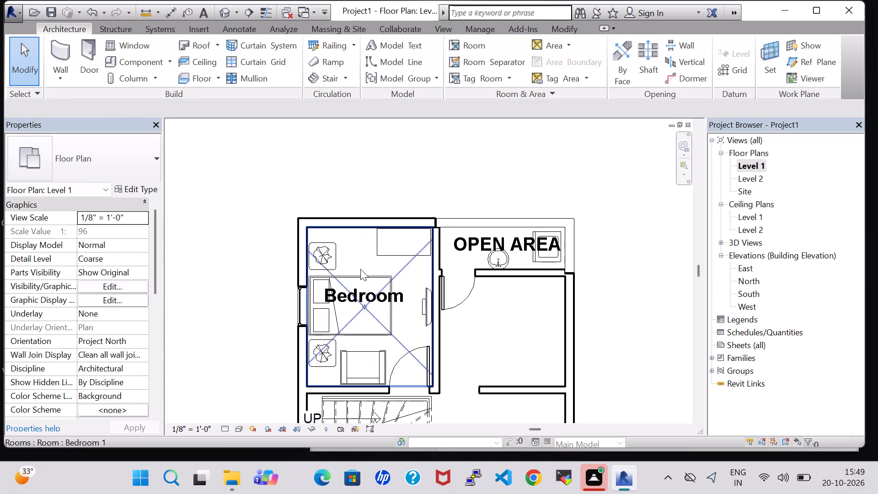
pyautogui.doubleClick(372, 291)
pyautogui.press('BackSpace')
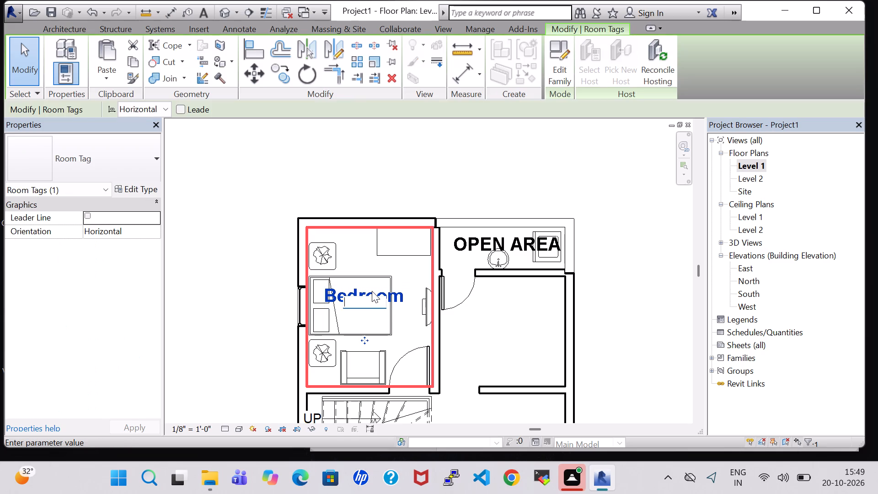
pyautogui.write('BEDROOM')
pyautogui.press('Return')
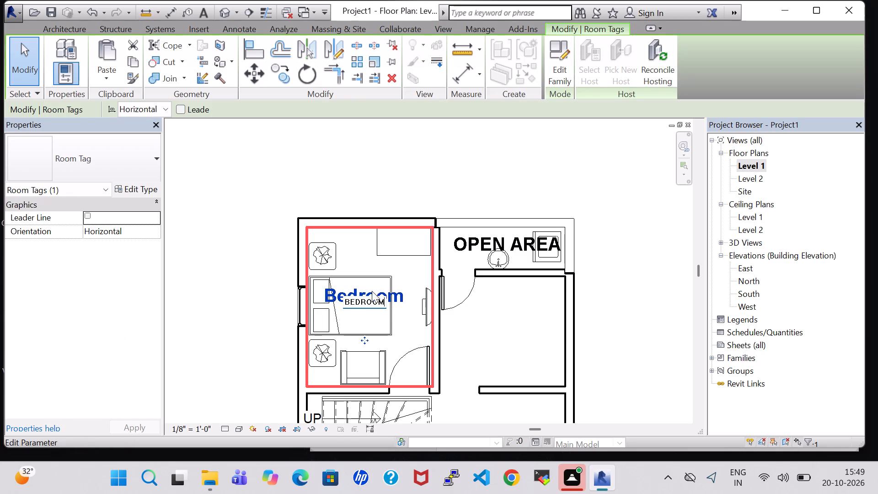
# Load the Work Station Cubicle family from the Furniture System folder of the US Imperial library for component placement.
pyautogui.middleClick(603, 327)
pyautogui.moveTo(603, 327); pyautogui.dragTo(598, 293, button='middle')
pyautogui.scroll(10, 365, 210)
pyautogui.moveTo(451, 228); pyautogui.dragTo(482, 237, button='middle')
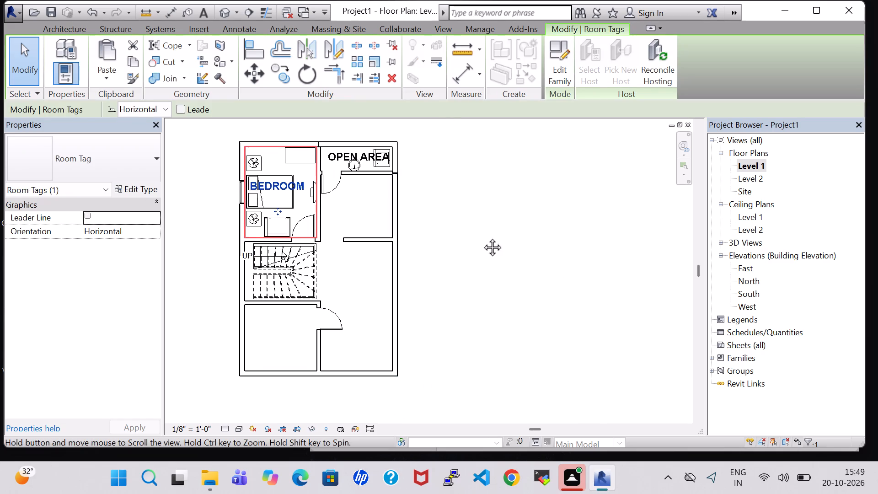
pyautogui.moveTo(482, 237); pyautogui.dragTo(548, 252, button='middle')
pyautogui.scroll(2, 548, 252)
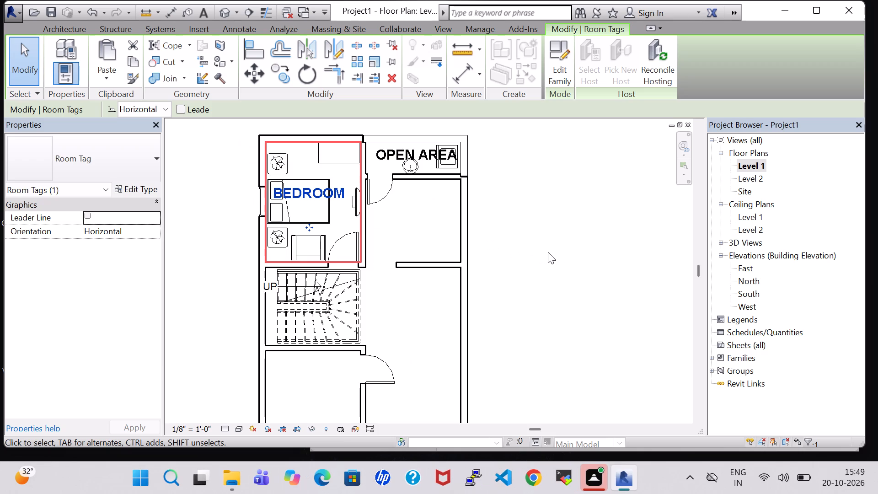
pyautogui.scroll(-1, 548, 252)
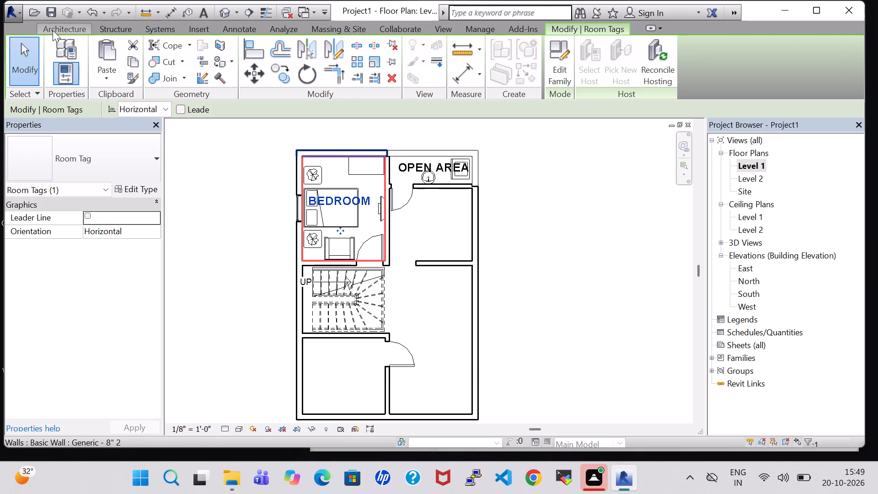
pyautogui.click(53, 30)
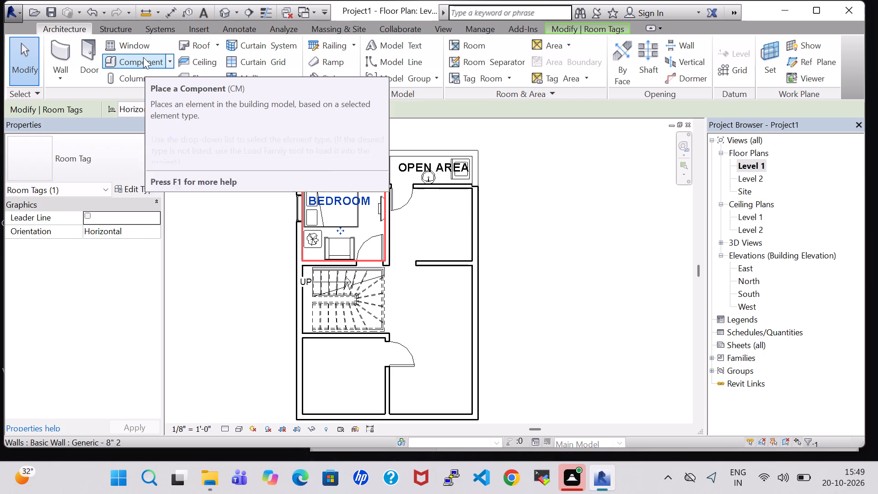
pyautogui.click(143, 57)
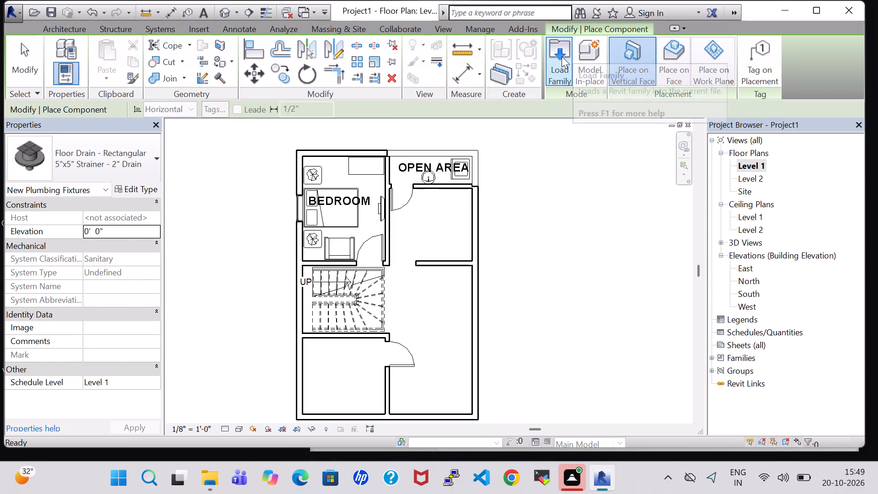
pyautogui.click(562, 56)
pyautogui.click(516, 307)
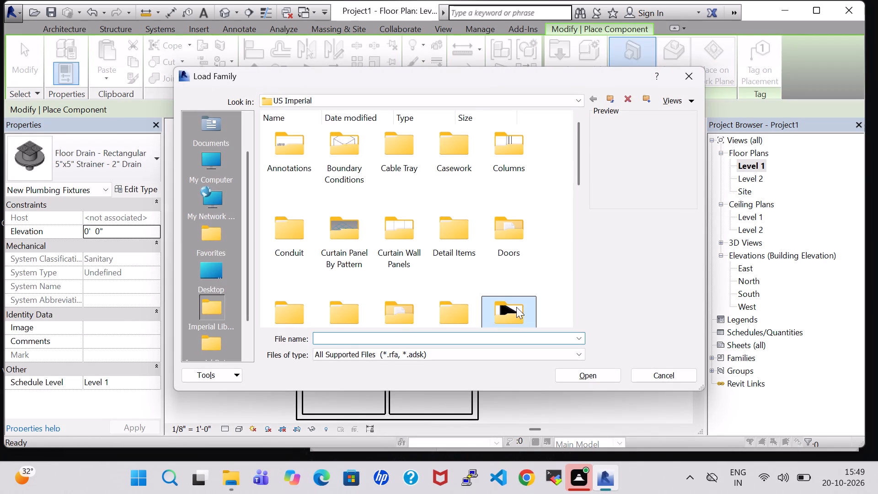
pyautogui.press('f')
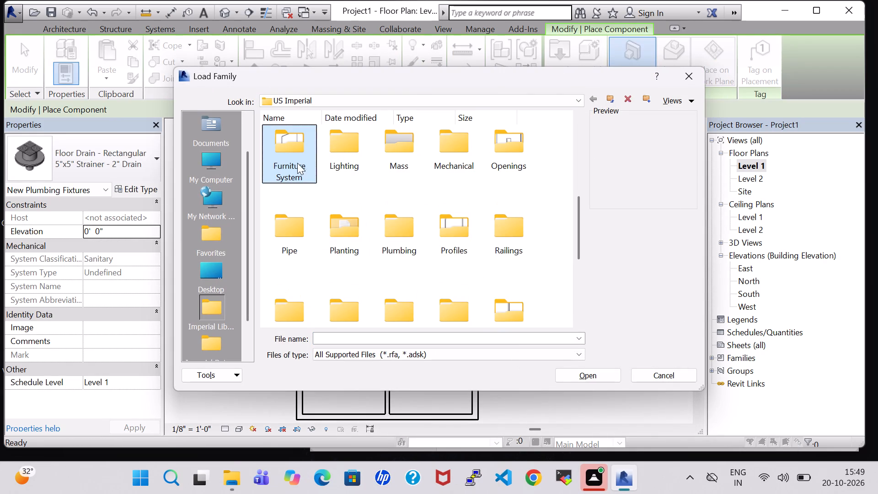
pyautogui.doubleClick(296, 161)
pyautogui.click(516, 148)
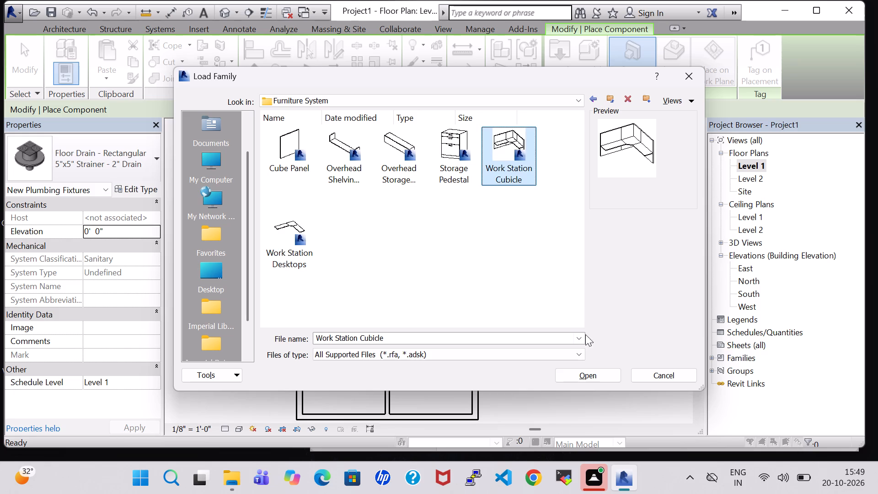
pyautogui.click(600, 381)
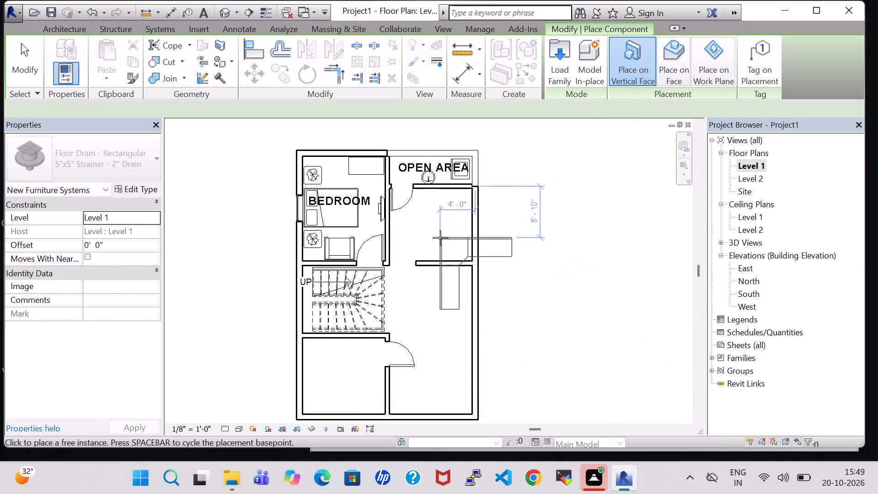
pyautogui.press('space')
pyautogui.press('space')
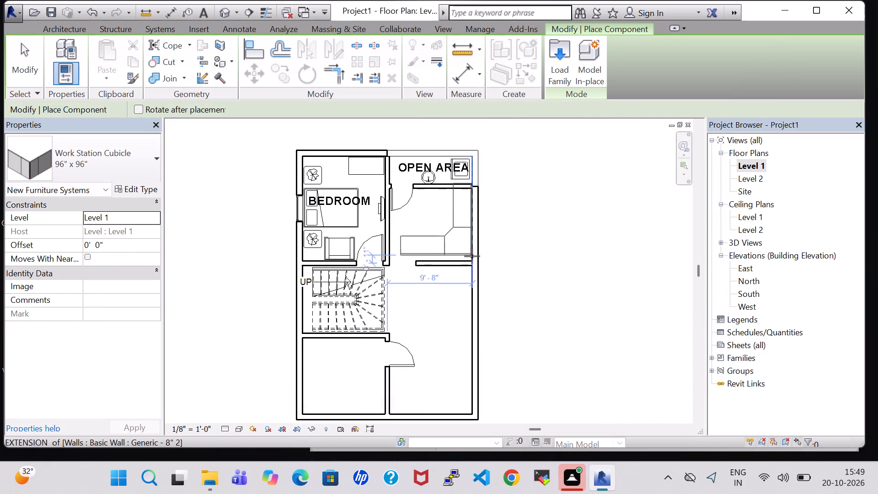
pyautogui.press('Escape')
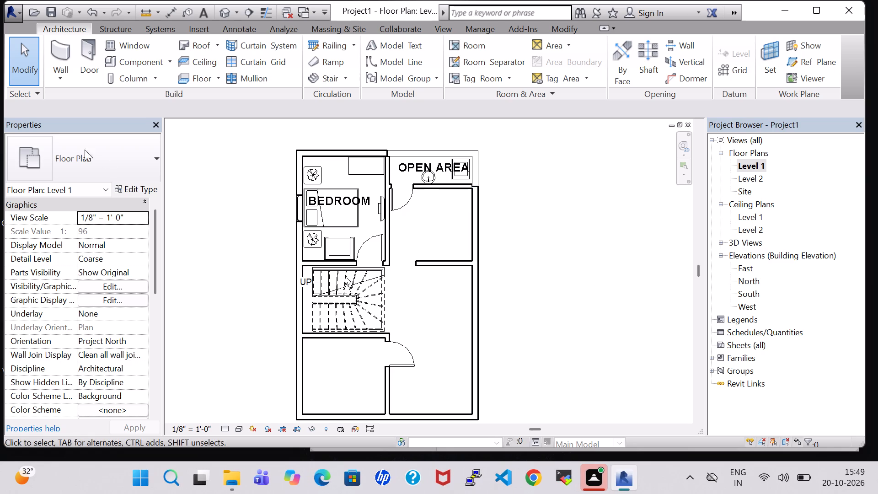
# Place a 96" x 96" Work Station Cubicle east of the stair, about 7'-11" from the east wall and 2'-6" below the partition.
pyautogui.click(114, 67)
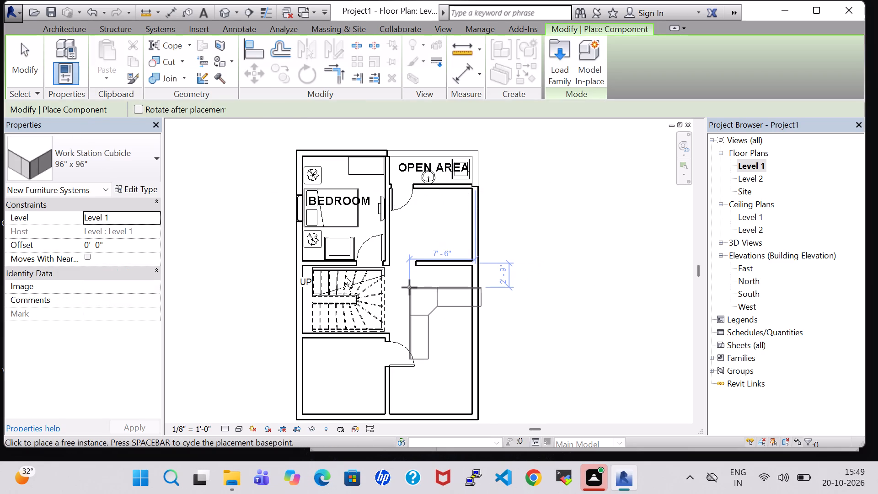
pyautogui.click(406, 285)
pyautogui.press('Escape')
pyautogui.press('Escape')
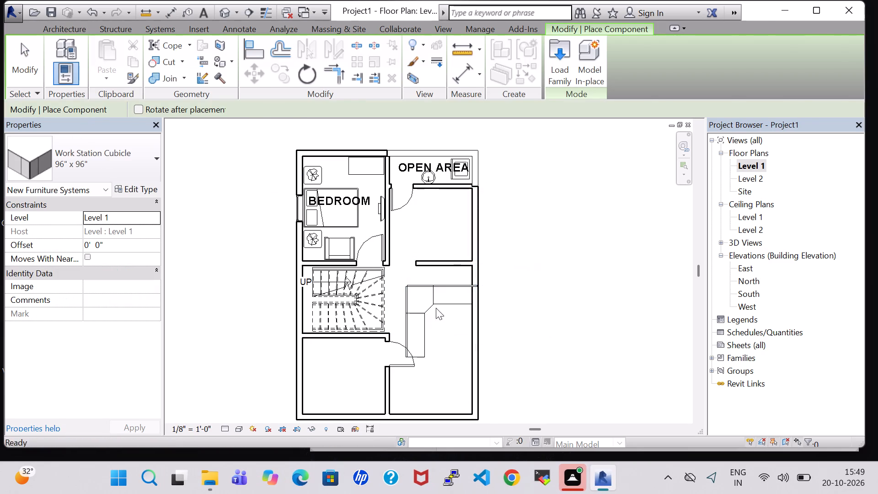
# Set the Work Station Cubicle type's Panel Height to 3' 0".
pyautogui.click(432, 289)
pyautogui.click(124, 191)
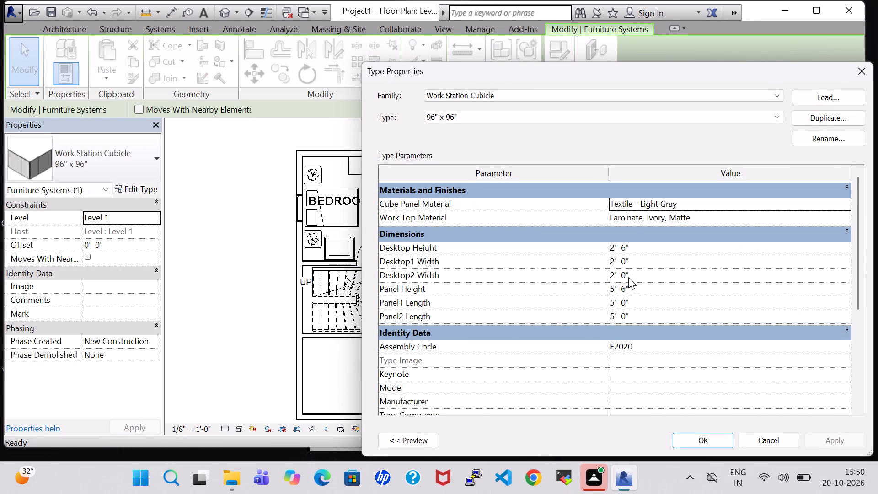
pyautogui.doubleClick(613, 288)
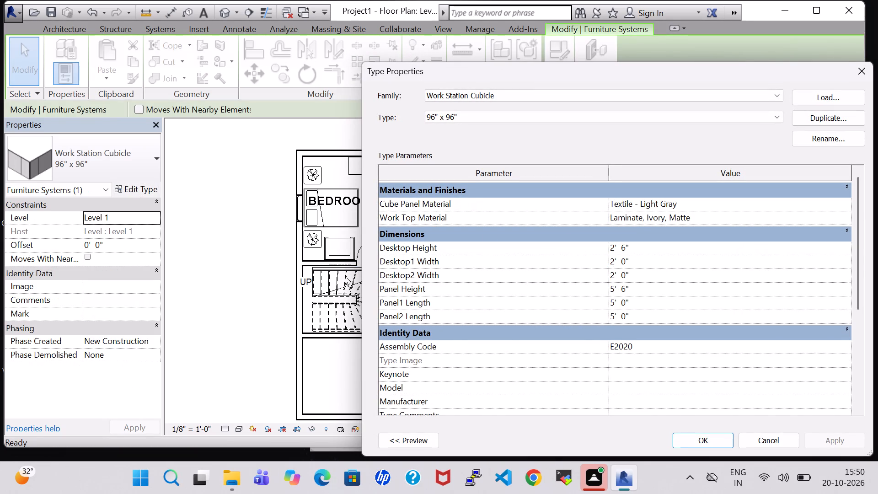
pyautogui.press('BackSpace')
pyautogui.press('3')
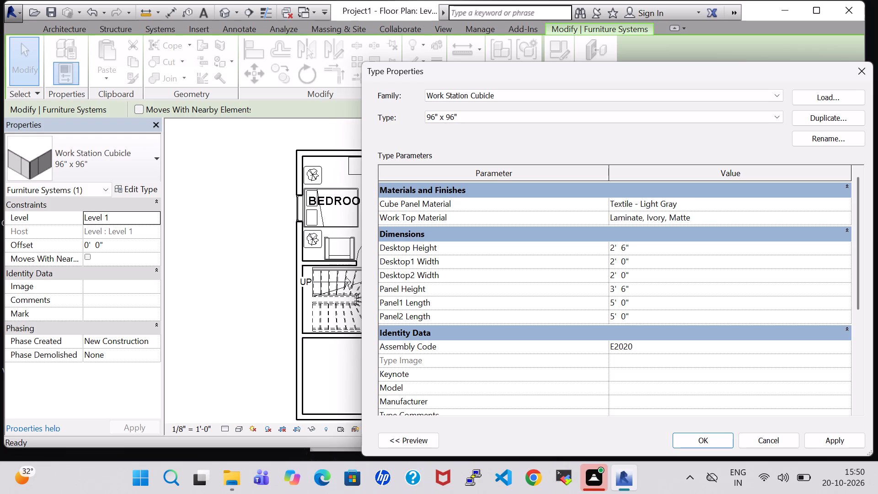
pyautogui.click(626, 288)
pyautogui.press('BackSpace')
pyautogui.press('0')
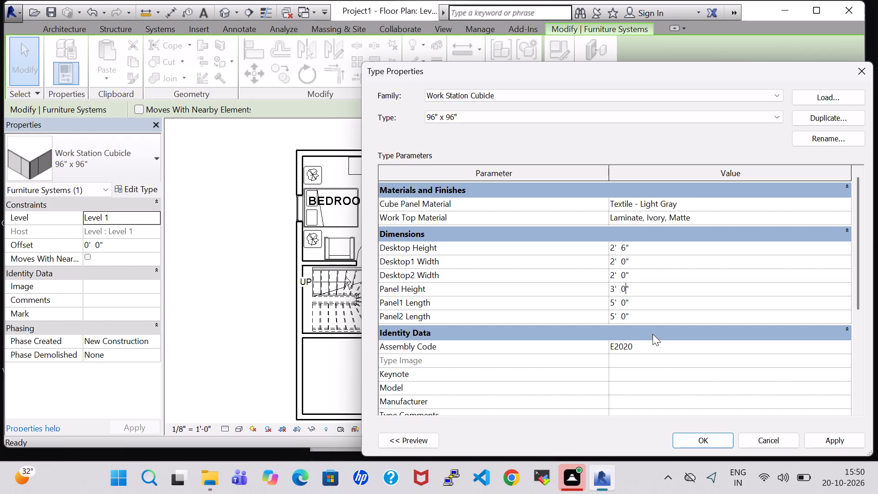
pyautogui.scroll(-2, 653, 334)
pyautogui.scroll(-3, 723, 334)
pyautogui.scroll(-2, 744, 382)
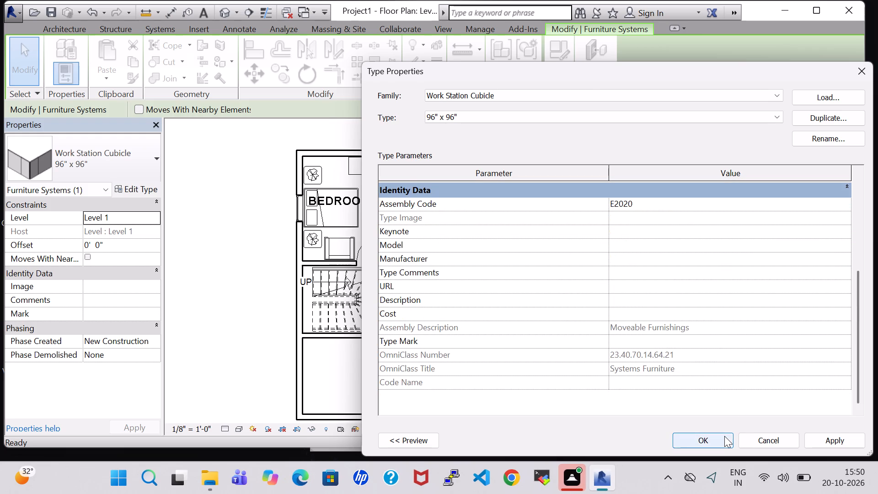
pyautogui.click(724, 436)
pyautogui.click(570, 327)
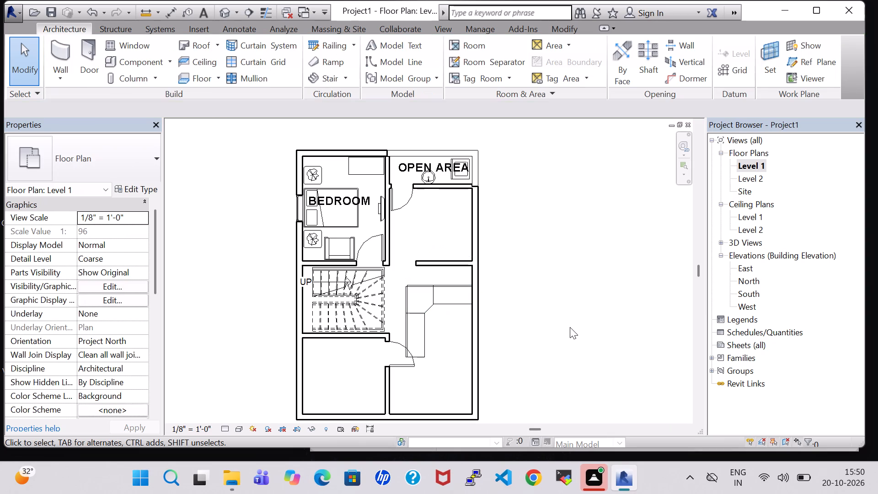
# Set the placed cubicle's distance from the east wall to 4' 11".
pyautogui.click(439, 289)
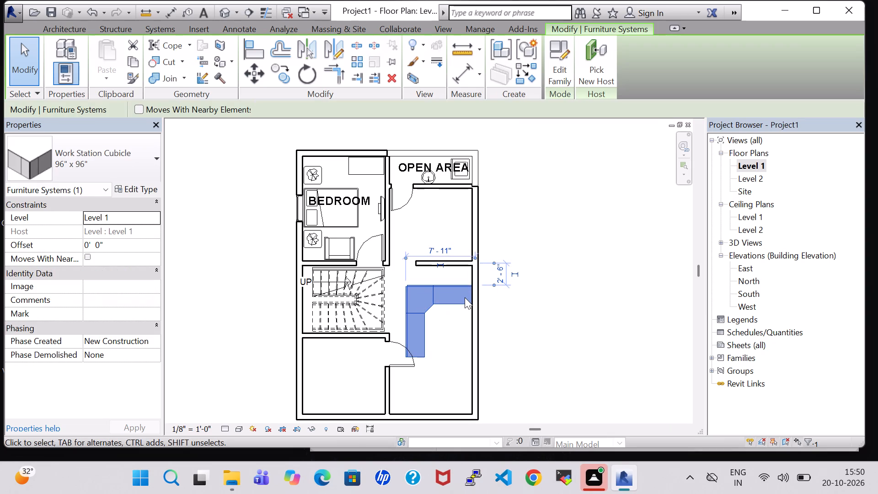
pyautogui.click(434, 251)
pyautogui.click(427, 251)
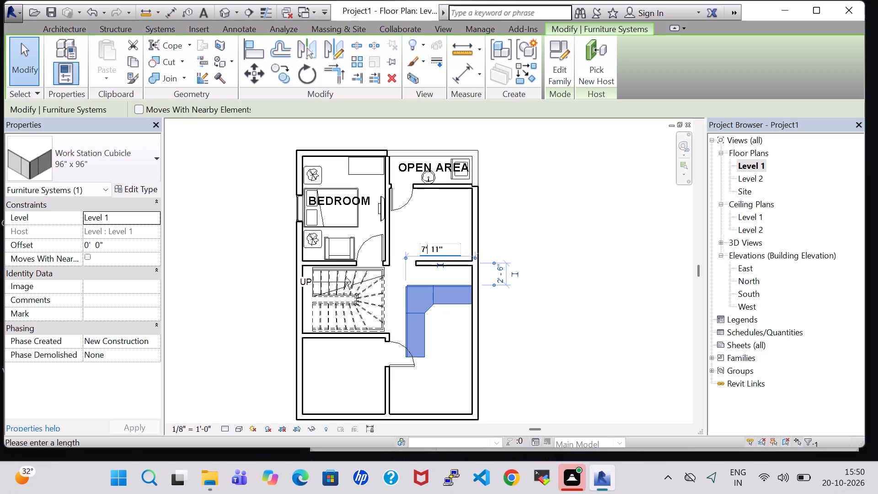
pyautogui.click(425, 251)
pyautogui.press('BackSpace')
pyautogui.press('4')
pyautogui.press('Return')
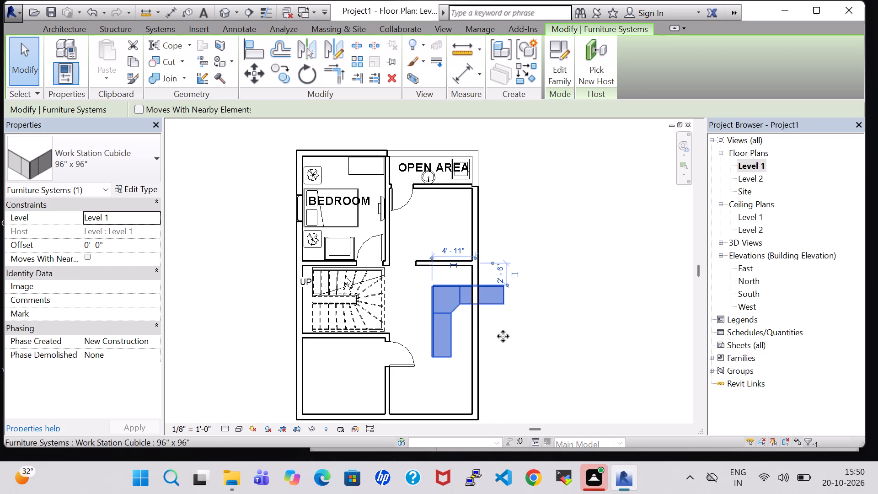
# Rotate the cubicle so its corner points northeast, and move it against the east wall in the room below the open area.
pyautogui.press('space')
pyautogui.press('space')
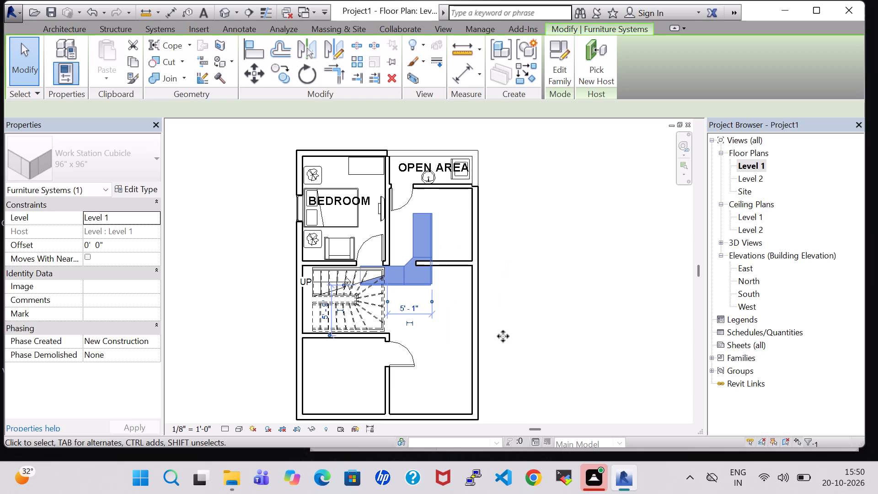
pyautogui.press('space')
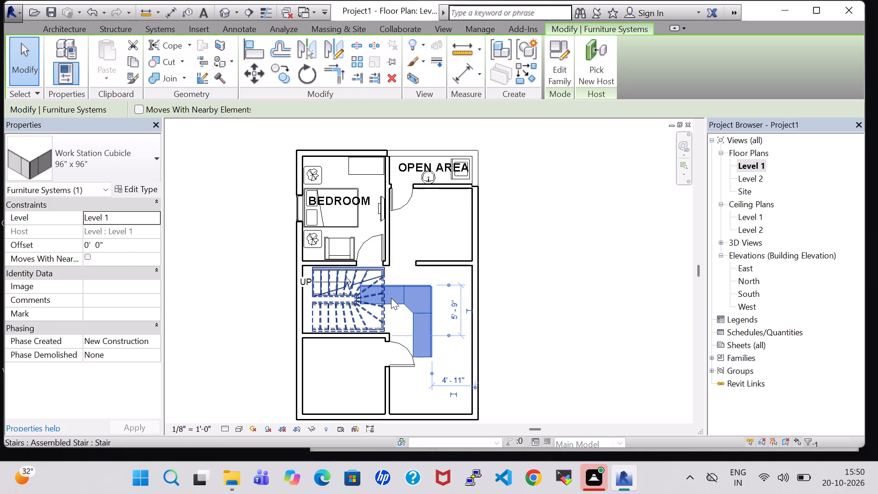
pyautogui.moveTo(399, 298); pyautogui.dragTo(445, 239)
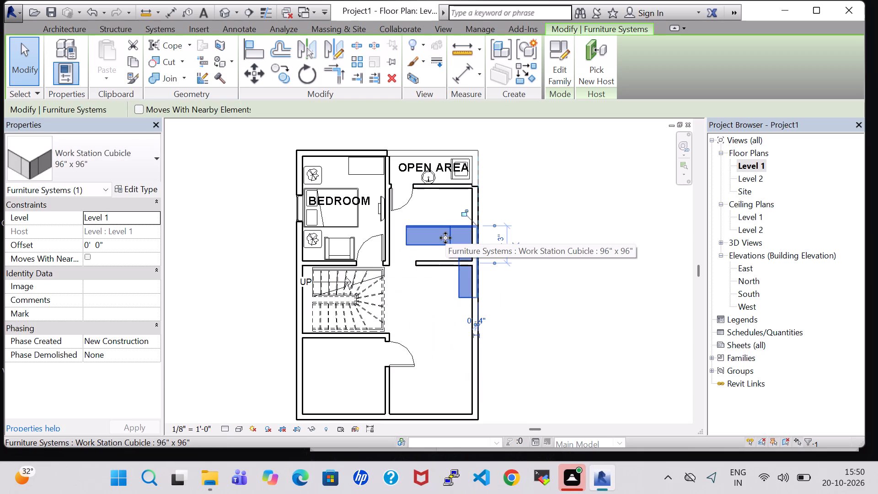
# Nudge the cubicle north until its back edge meets the wall shared with the open area.
pyautogui.press('Up')
pyautogui.press('Up')
pyautogui.press('Up')
pyautogui.press('Up')
pyautogui.press('Up')
pyautogui.press('Up')
pyautogui.press('Up')
pyautogui.press('Up')
pyautogui.press('Up')
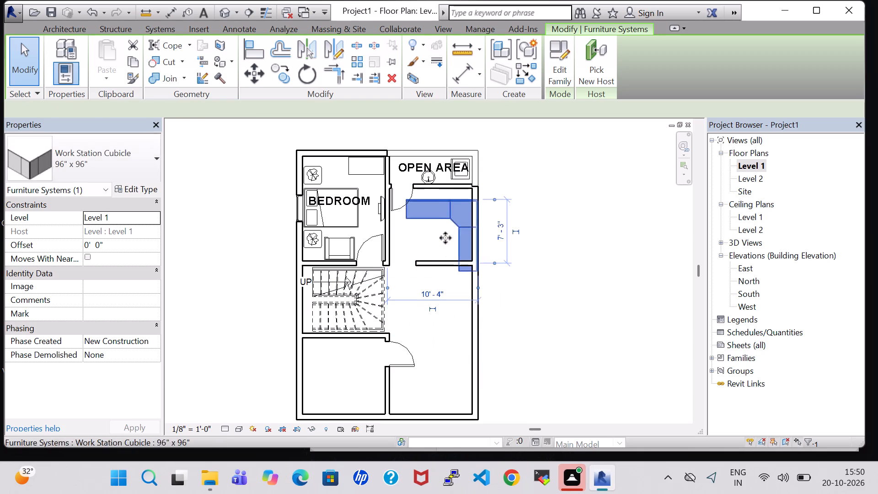
pyautogui.press('Up')
pyautogui.press('Up')
pyautogui.press('Up')
pyautogui.press('Up')
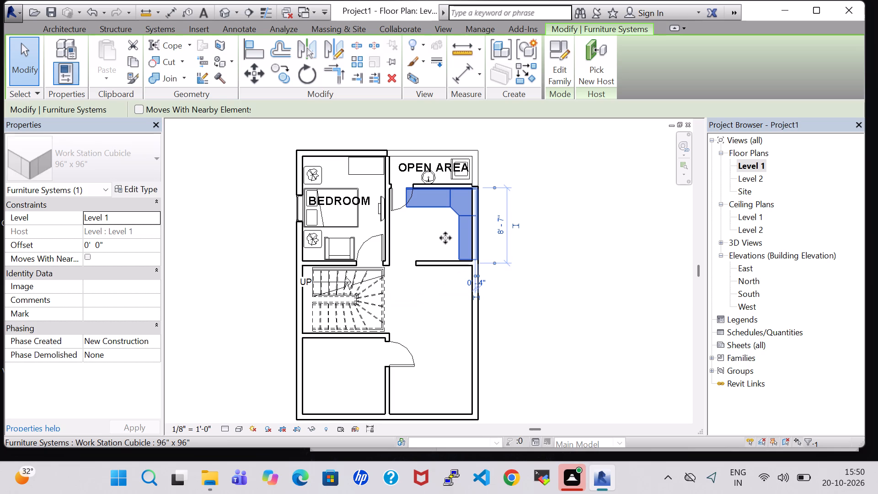
# Set the distance from the cubicle's north edge to the partition wall south of it to 4' 7".
pyautogui.click(500, 229)
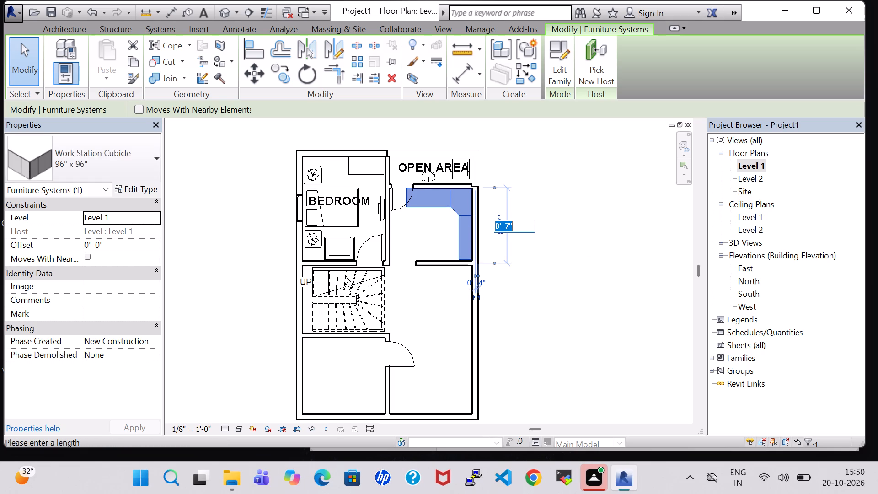
pyautogui.click(498, 226)
pyautogui.press('BackSpace')
pyautogui.press('4')
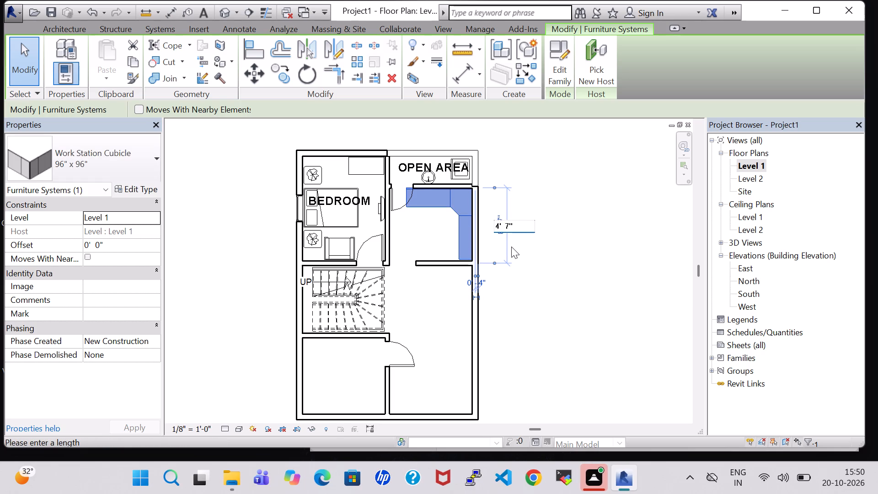
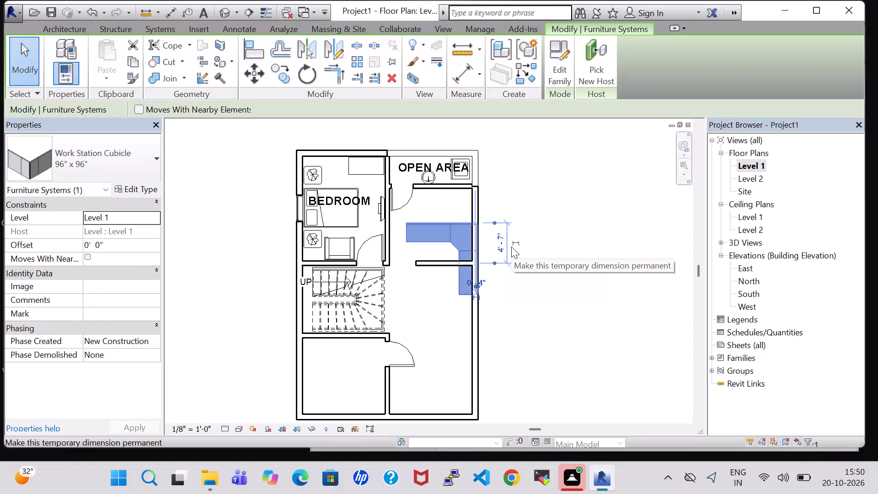
# Nudge the cubicle north until its back edge meets the open-area wall, about 8' 7" from the partition wall south of it.
pyautogui.press('Up')
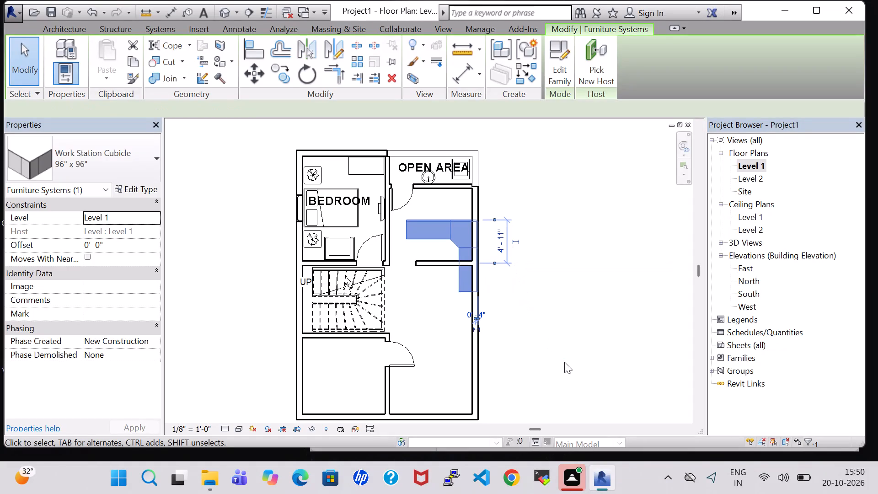
pyautogui.press('Up')
pyautogui.press('Up')
pyautogui.press('Up')
pyautogui.press('Up')
pyautogui.press('Up')
pyautogui.press('Up')
pyautogui.press('Up')
pyautogui.press('Up')
pyautogui.press('Up')
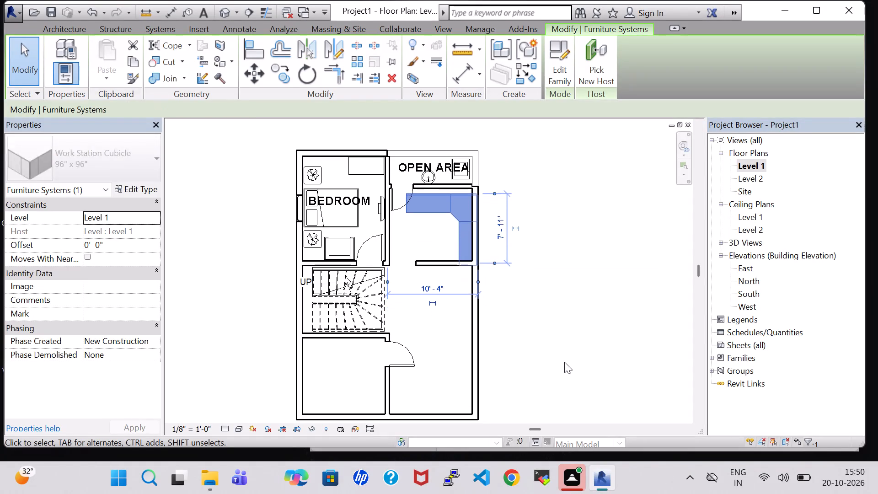
pyautogui.press('Up')
pyautogui.press('Up')
pyautogui.press('Up')
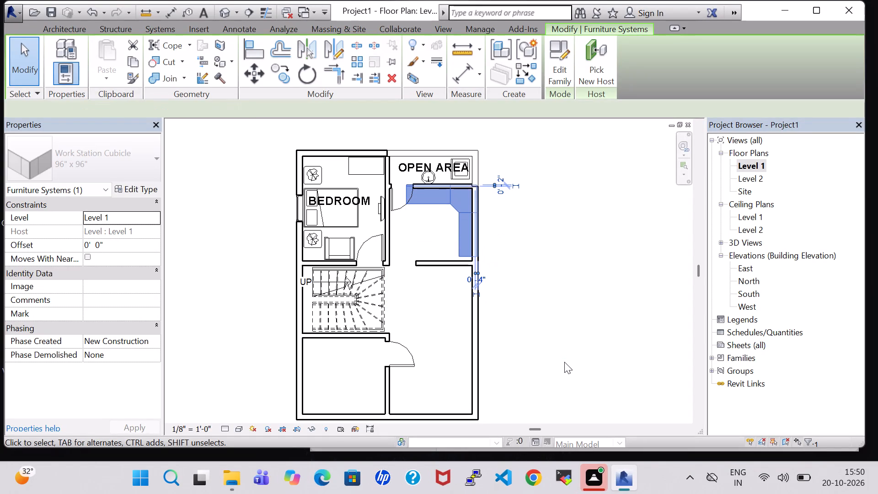
pyautogui.press('Down')
# Set the Panel1 Length and Panel2 Length of the 96" x 96" Work Station Cubicle type to 3' 0".
pyautogui.click(447, 208)
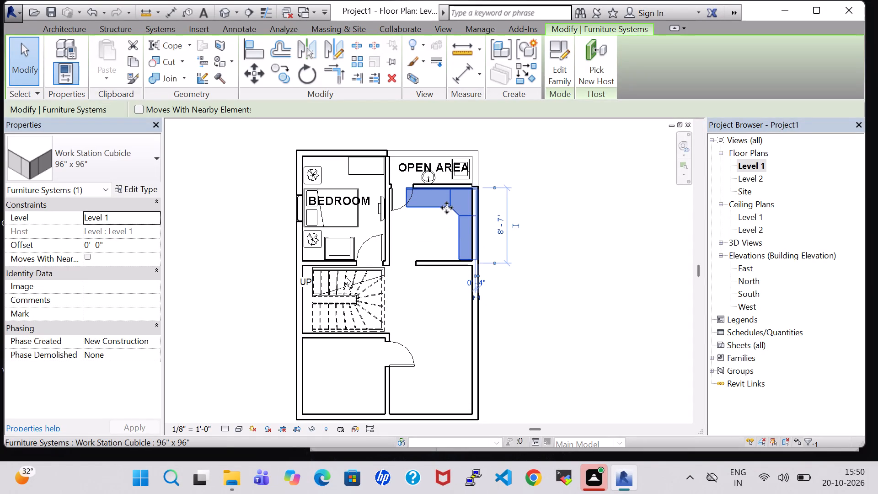
pyautogui.click(143, 189)
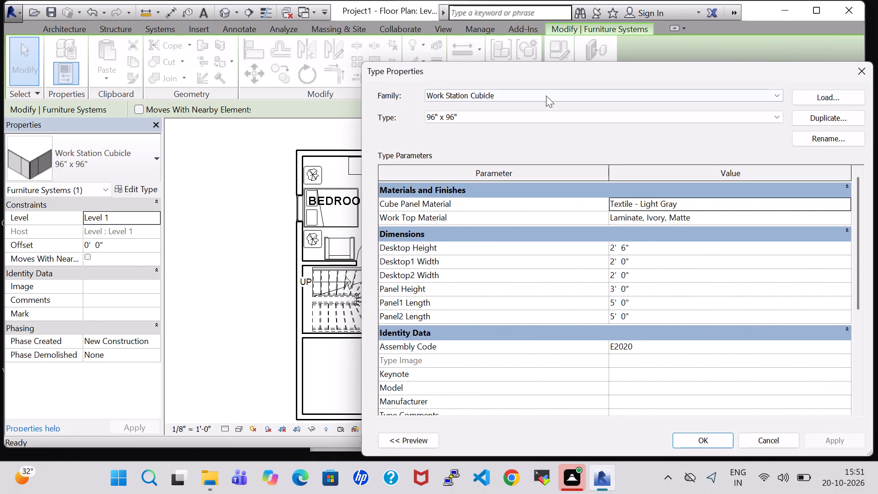
pyautogui.click(551, 114)
pyautogui.click(551, 126)
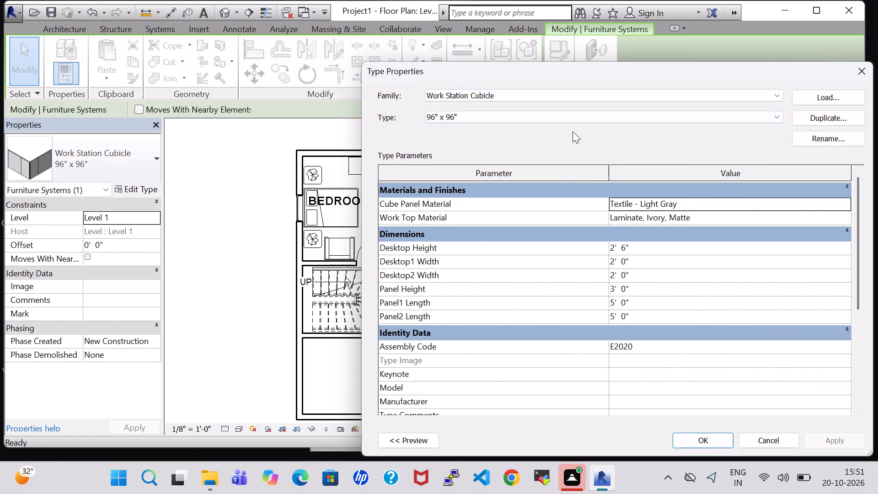
pyautogui.scroll(-4, 699, 209)
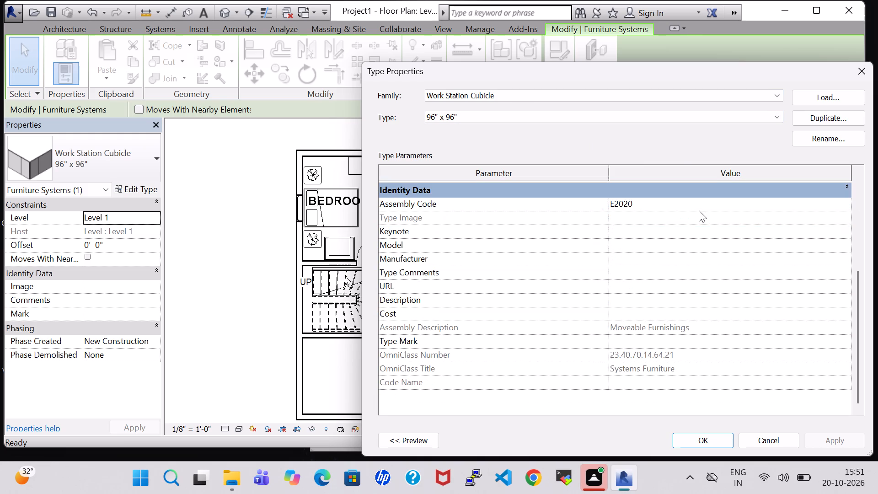
pyautogui.scroll(6, 699, 210)
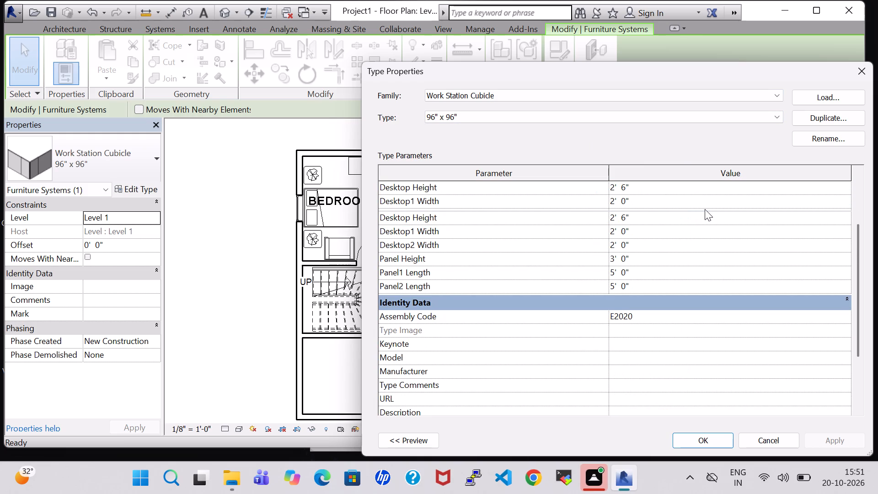
pyautogui.click(823, 117)
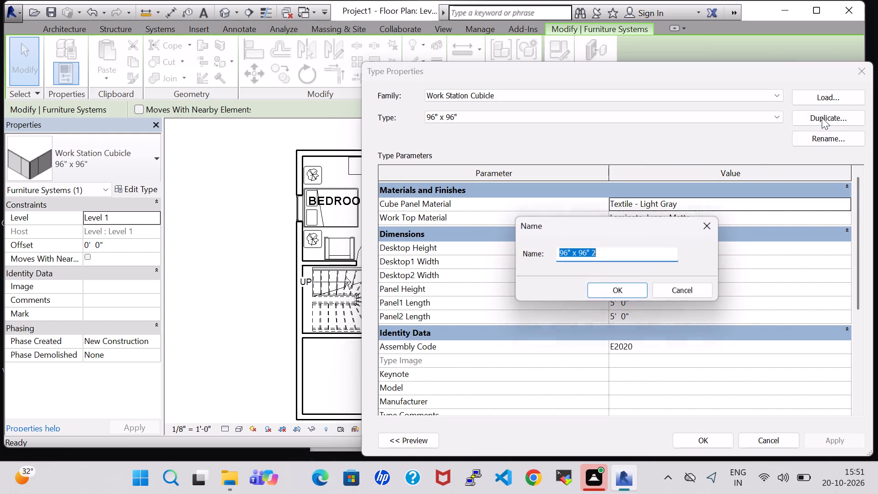
pyautogui.click(707, 225)
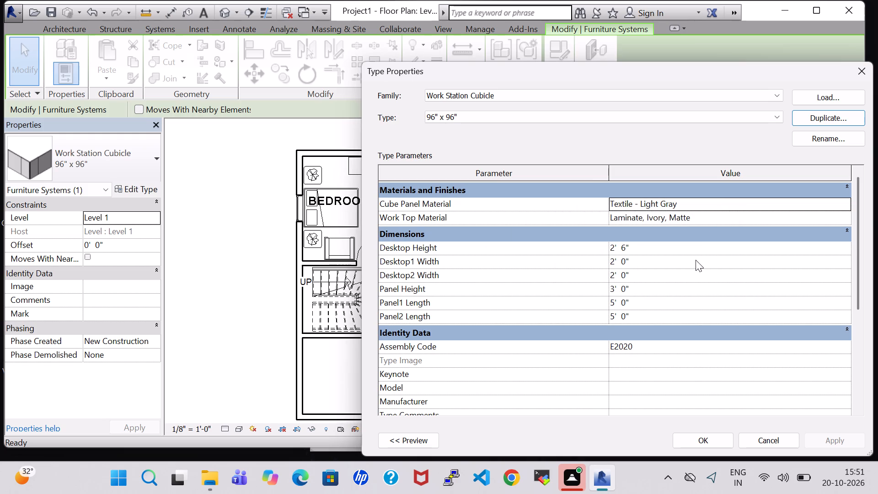
pyautogui.click(615, 306)
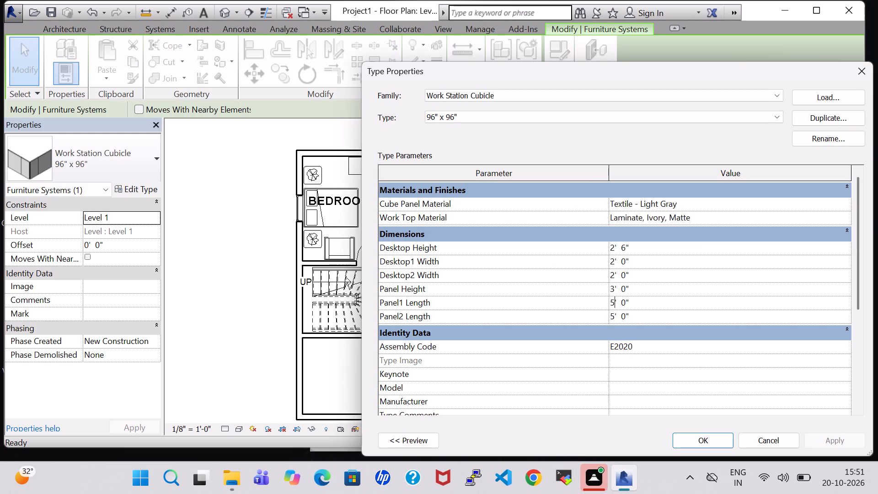
pyautogui.press('BackSpace')
pyautogui.press('3')
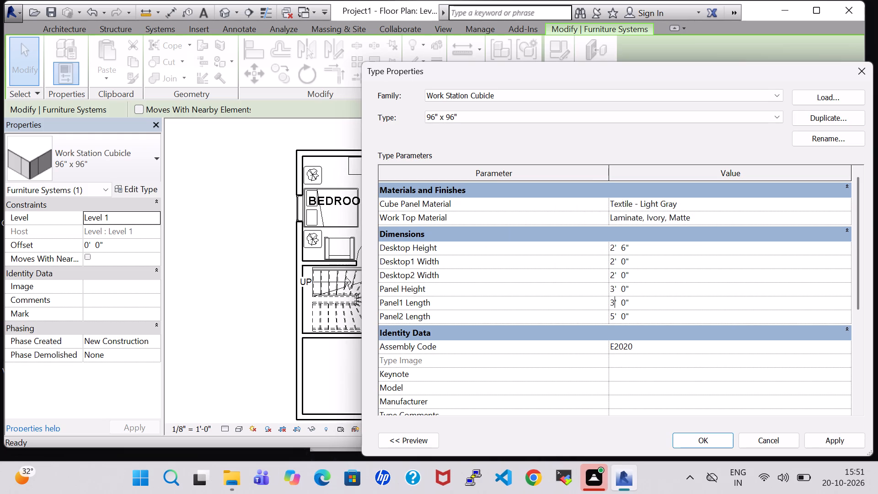
pyautogui.click(616, 319)
pyautogui.click(615, 317)
pyautogui.press('BackSpace')
pyautogui.press('3')
pyautogui.click(709, 436)
# Nudge the shortened cubicle west out of the east wall and south, away from the wall shared with the open area.
pyautogui.scroll(3, 637, 356)
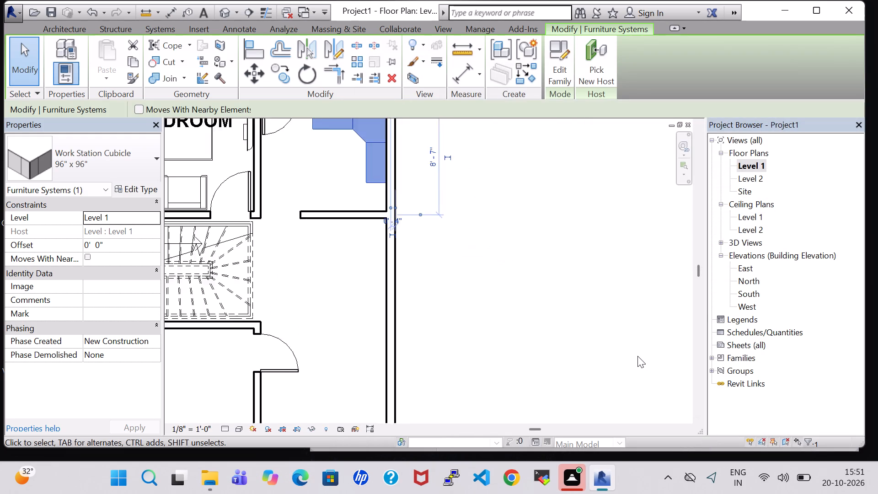
pyautogui.scroll(2, 637, 356)
pyautogui.moveTo(495, 156); pyautogui.dragTo(506, 163, button='middle')
pyautogui.moveTo(520, 191); pyautogui.dragTo(531, 215, button='middle')
pyautogui.moveTo(457, 156); pyautogui.dragTo(497, 186, button='middle')
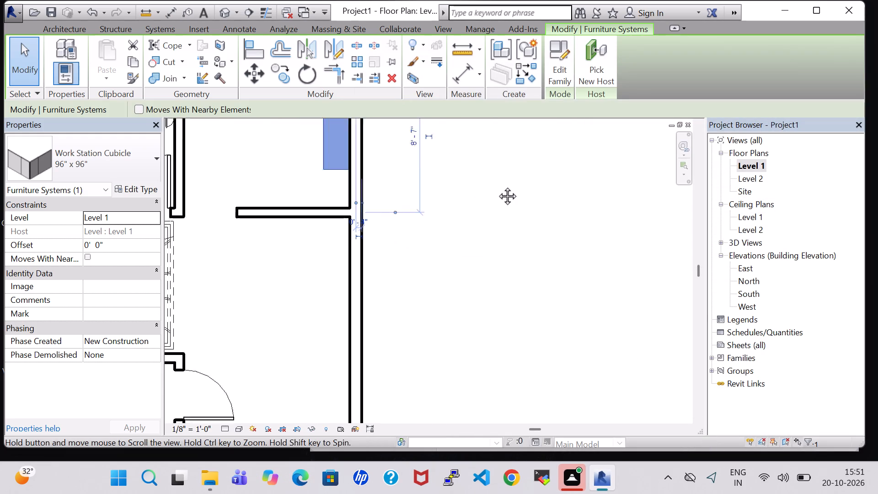
pyautogui.moveTo(497, 186); pyautogui.dragTo(555, 310, button='middle')
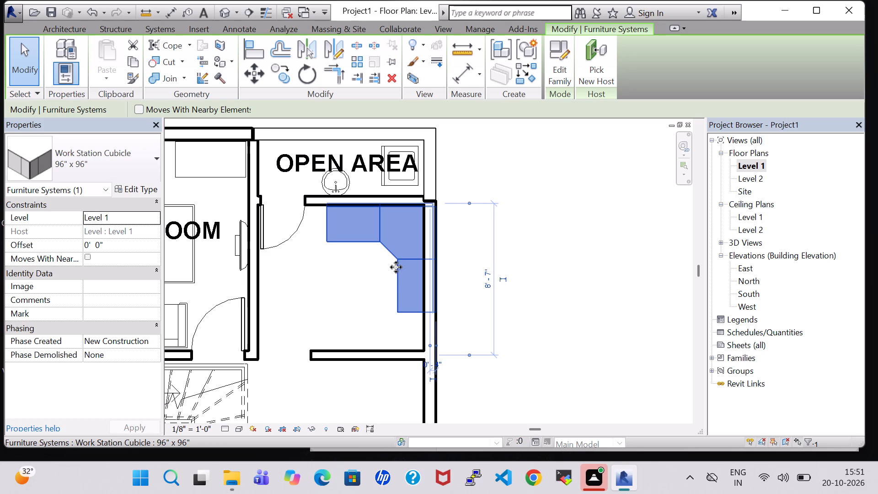
pyautogui.click(396, 267)
pyautogui.press('Left')
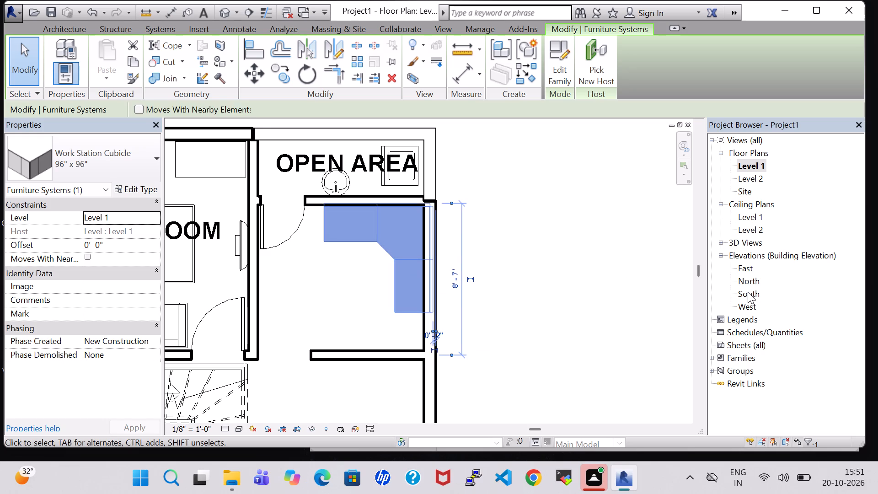
pyautogui.press('Left')
pyautogui.press('Left')
pyautogui.press('Left')
pyautogui.click(746, 287)
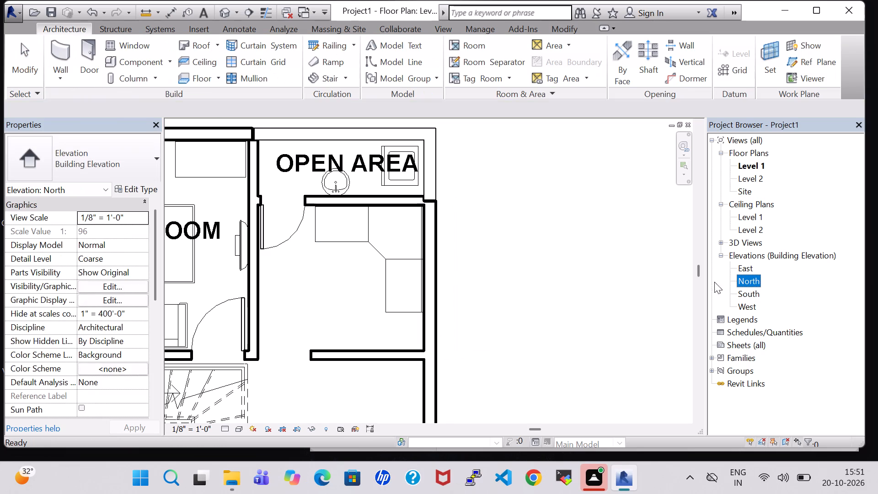
pyautogui.click(387, 262)
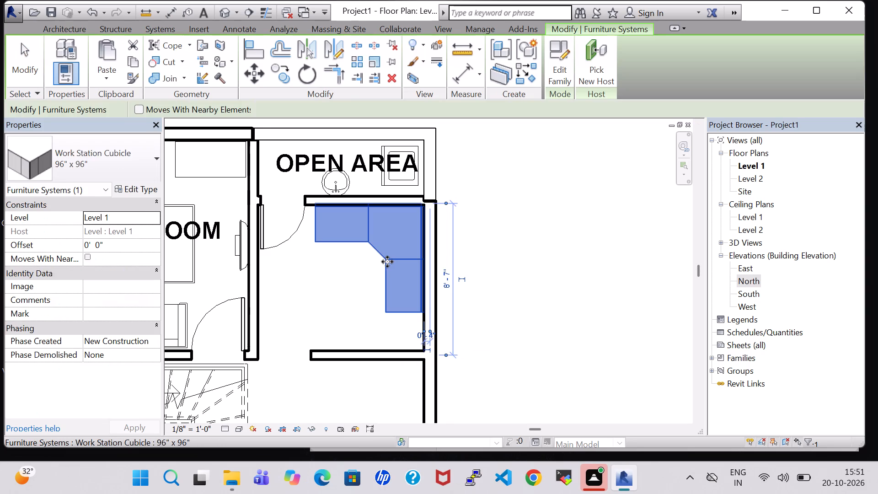
pyautogui.press('Left')
pyautogui.press('Down')
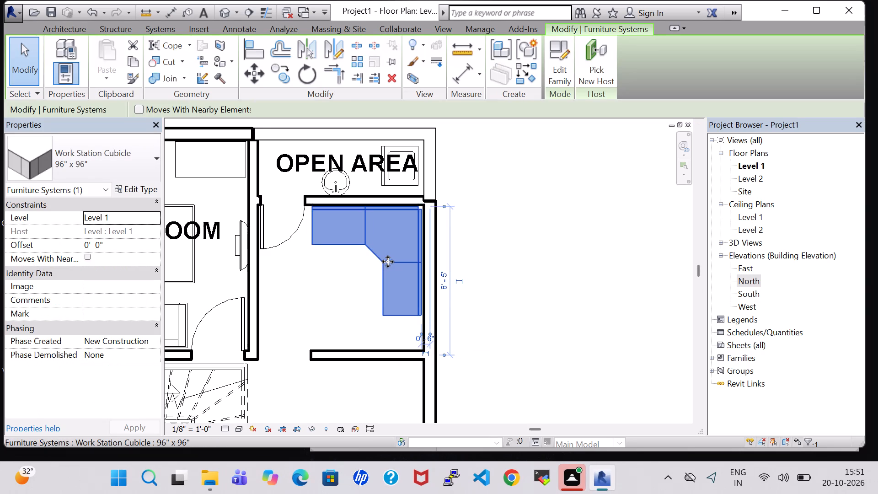
pyautogui.press('Down')
pyautogui.press('Down')
pyautogui.click(533, 249)
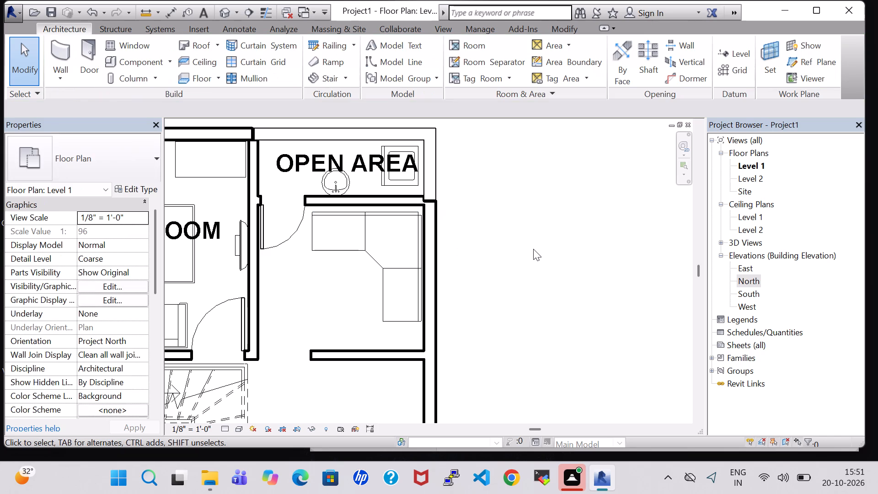
# Nudge the cubicle back north and slightly east into the room's corner, about 8' 5" from the partition wall south of it.
pyautogui.press('Up')
pyautogui.press('Up')
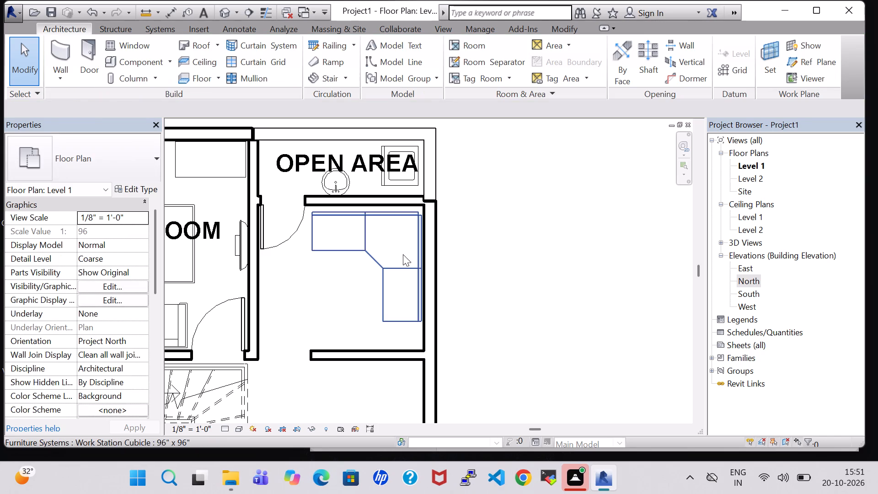
pyautogui.click(403, 264)
pyautogui.press('Up')
pyautogui.press('Up')
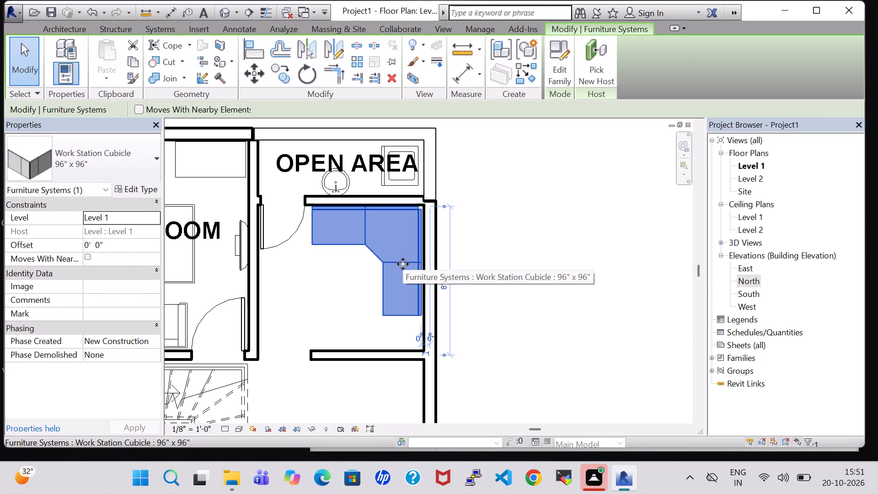
pyautogui.press('Up')
pyautogui.click(403, 264)
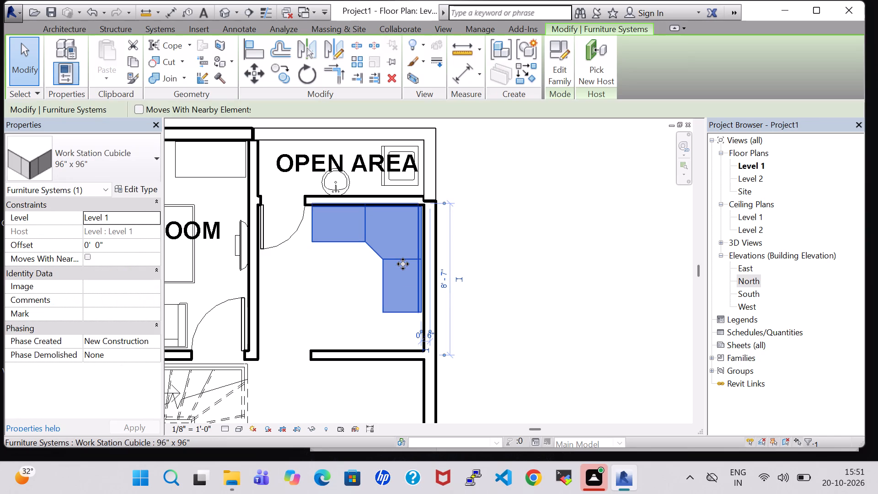
pyautogui.press('Down')
pyautogui.press('Right')
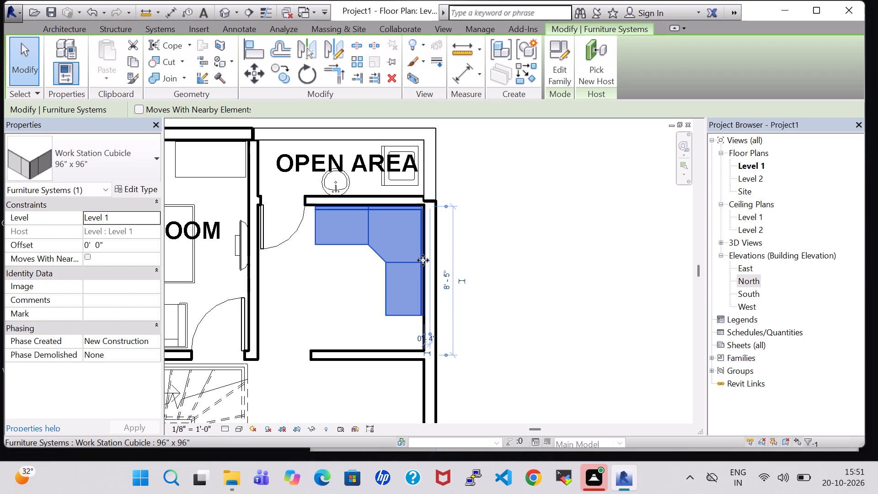
pyautogui.click(545, 255)
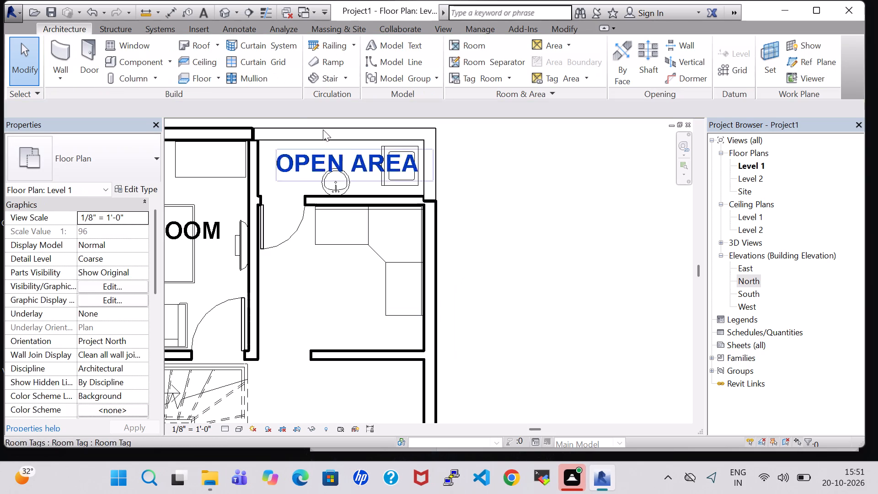
# Examine the cubicle in its room and the surrounding walls and stair in the 3D view.
pyautogui.click(217, 8)
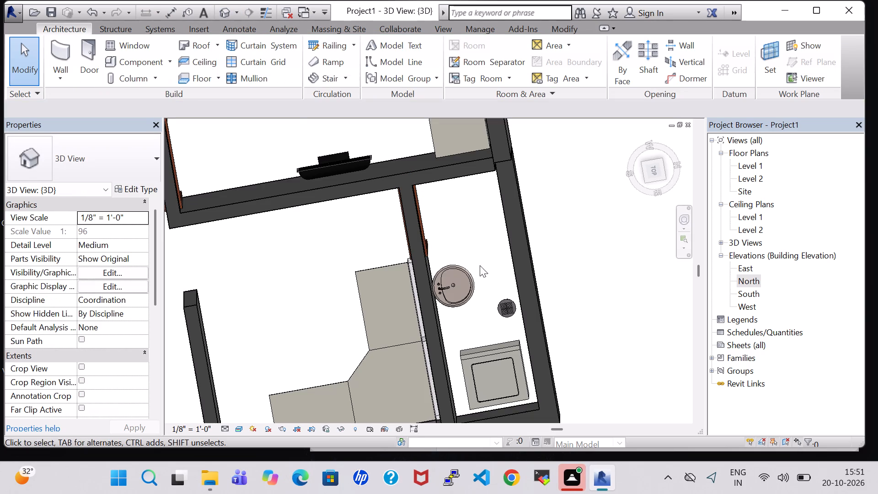
pyautogui.keyDown('shift'); pyautogui.middleClick(300, 281); pyautogui.keyUp('shift')
pyautogui.keyDown('shift'); pyautogui.middleClick(326, 270); pyautogui.keyUp('shift')
pyautogui.keyDown('shift'); pyautogui.moveTo(332, 257); pyautogui.dragTo(334, 249, button='middle'); pyautogui.keyUp('shift')
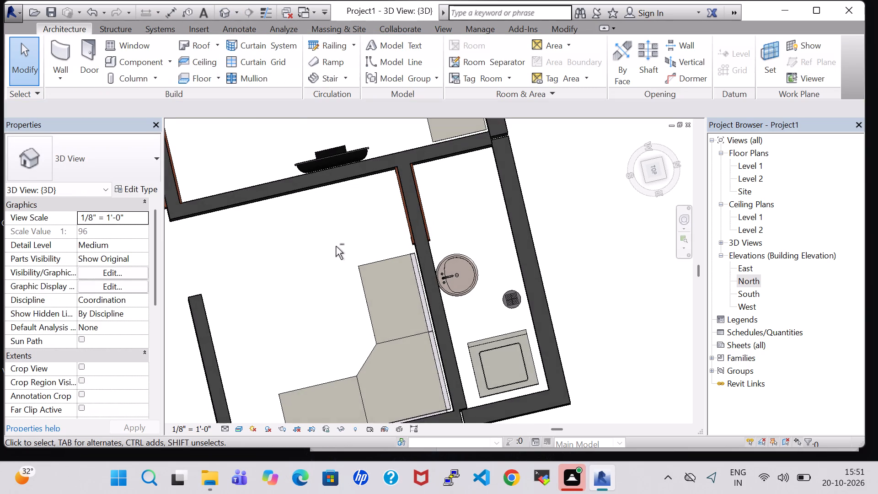
pyautogui.keyDown('shift'); pyautogui.moveTo(326, 258); pyautogui.dragTo(383, 197, button='middle'); pyautogui.keyUp('shift')
pyautogui.keyDown('shift'); pyautogui.middleClick(327, 190); pyautogui.keyUp('shift')
pyautogui.keyDown('shift'); pyautogui.moveTo(328, 190); pyautogui.dragTo(407, 201, button='middle'); pyautogui.keyUp('shift')
pyautogui.keyDown('shift'); pyautogui.scroll(1, 335, 190); pyautogui.keyUp('shift')
pyautogui.moveTo(294, 230); pyautogui.dragTo(424, 346, button='middle')
pyautogui.middleClick(424, 346)
pyautogui.keyDown('shift'); pyautogui.moveTo(349, 191); pyautogui.dragTo(407, 183, button='middle'); pyautogui.keyUp('shift')
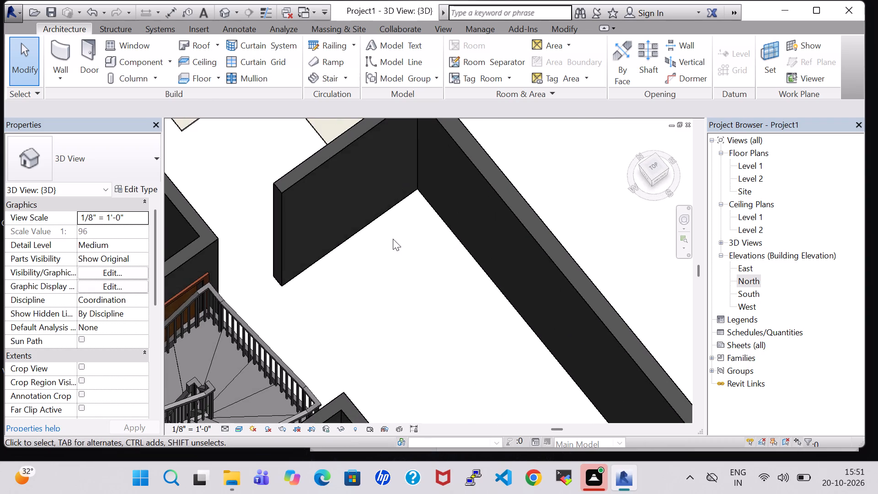
pyautogui.moveTo(393, 239); pyautogui.dragTo(502, 425, button='middle')
pyautogui.keyDown('shift'); pyautogui.moveTo(337, 349); pyautogui.dragTo(374, 306, button='middle'); pyautogui.keyUp('shift')
pyautogui.keyDown('shift'); pyautogui.moveTo(374, 304); pyautogui.dragTo(375, 281, button='middle'); pyautogui.keyUp('shift')
pyautogui.keyDown('shift'); pyautogui.middleClick(375, 277); pyautogui.keyUp('shift')
pyautogui.keyDown('shift'); pyautogui.middleClick(375, 276); pyautogui.keyUp('shift')
pyautogui.keyDown('shift'); pyautogui.middleClick(375, 274); pyautogui.keyUp('shift')
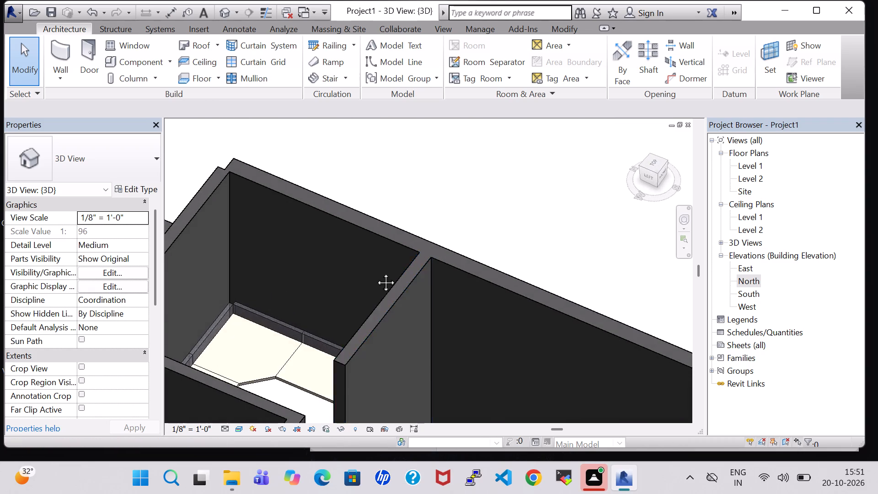
pyautogui.keyDown('shift'); pyautogui.middleClick(375, 273); pyautogui.keyUp('shift')
pyautogui.scroll(9, 391, 257)
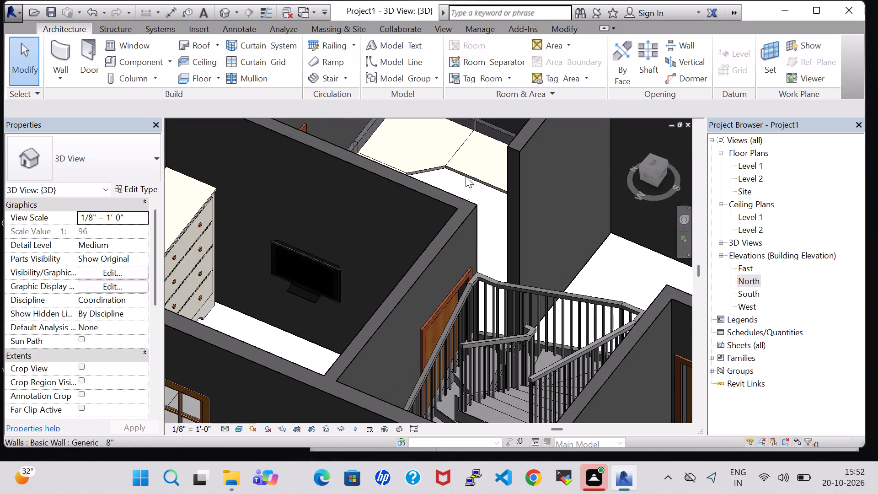
# Set the Desktop Height of the 96" x 96" Work Station Cubicle type to 3' 0".
pyautogui.click(488, 125)
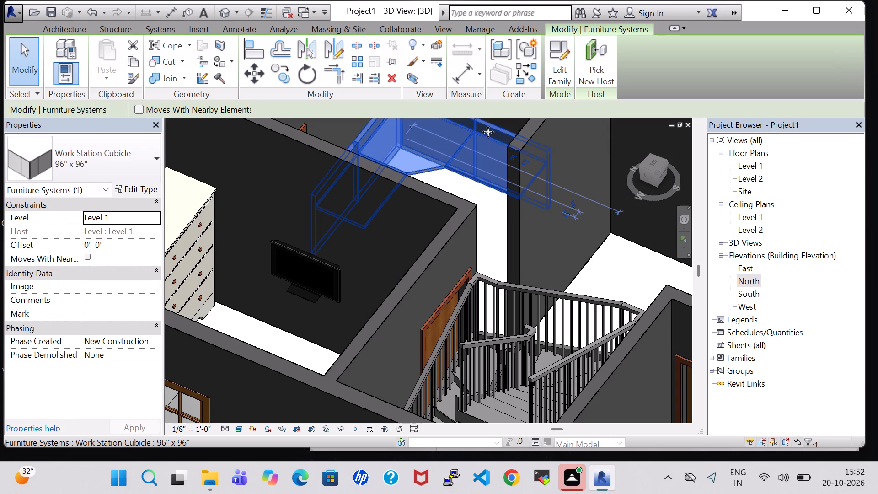
pyautogui.click(137, 189)
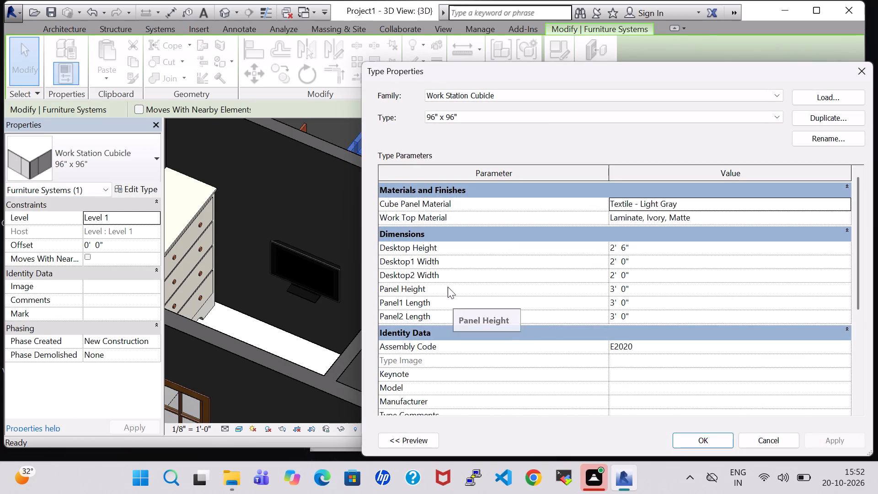
pyautogui.click(616, 251)
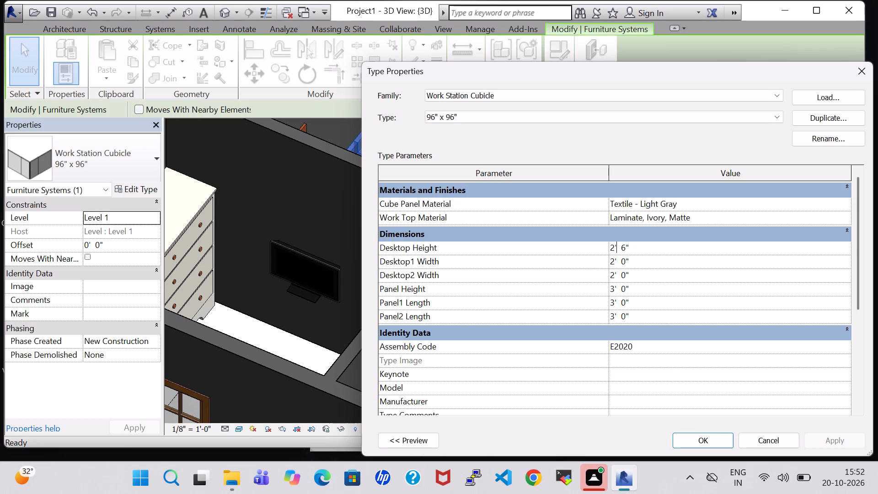
pyautogui.click(615, 247)
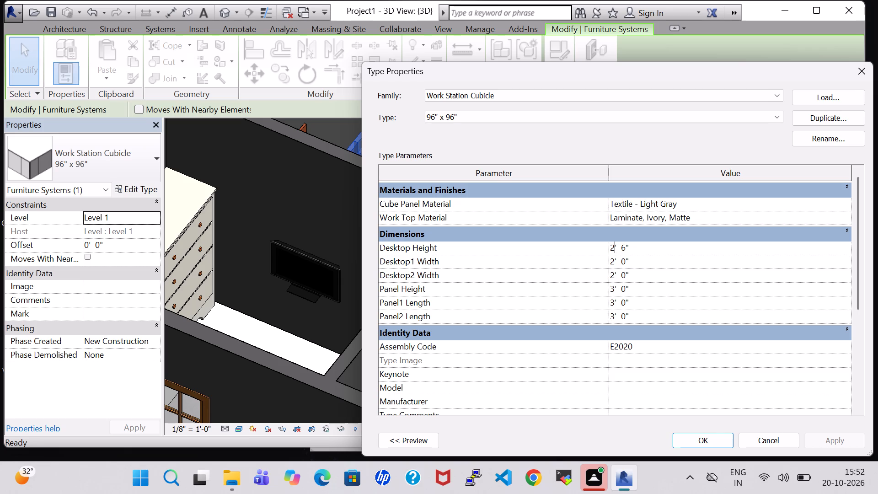
pyautogui.press('BackSpace')
pyautogui.press('3')
pyautogui.click(623, 251)
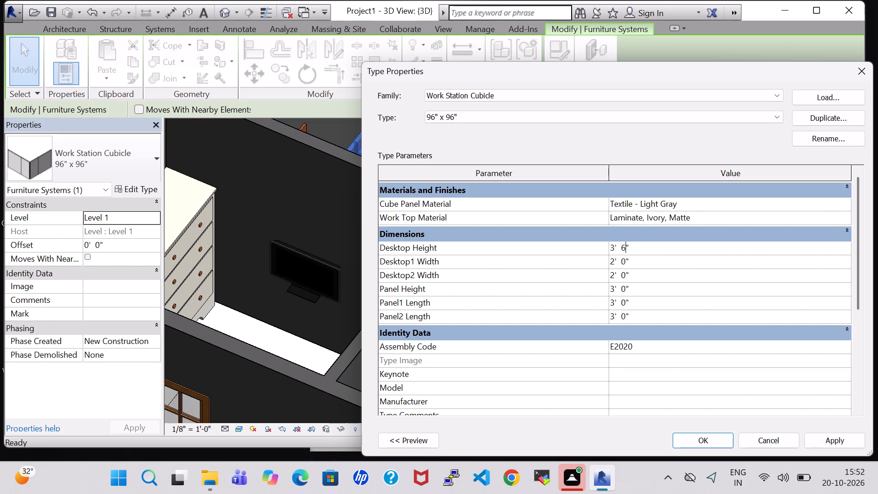
pyautogui.press('BackSpace')
pyautogui.press('0')
pyautogui.click(696, 441)
pyautogui.click(607, 276)
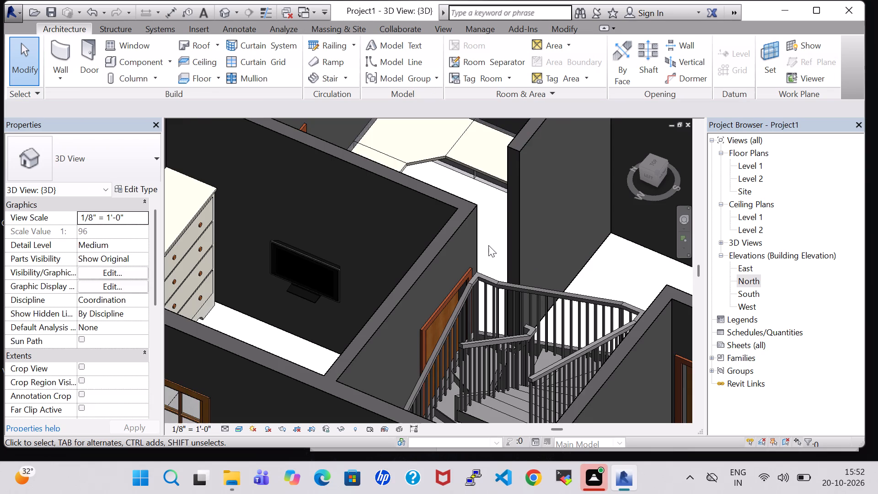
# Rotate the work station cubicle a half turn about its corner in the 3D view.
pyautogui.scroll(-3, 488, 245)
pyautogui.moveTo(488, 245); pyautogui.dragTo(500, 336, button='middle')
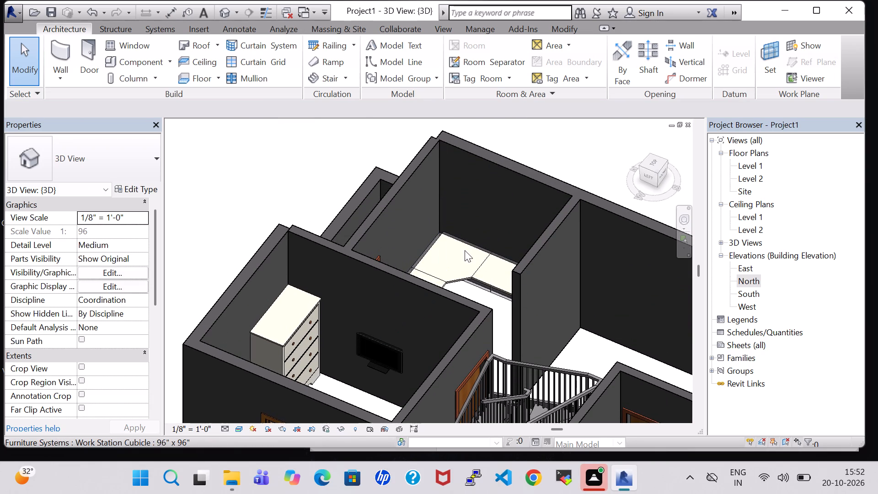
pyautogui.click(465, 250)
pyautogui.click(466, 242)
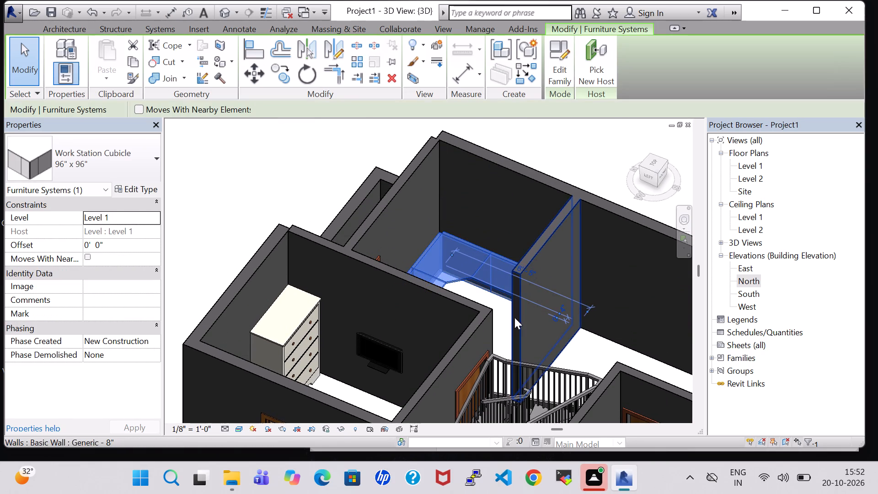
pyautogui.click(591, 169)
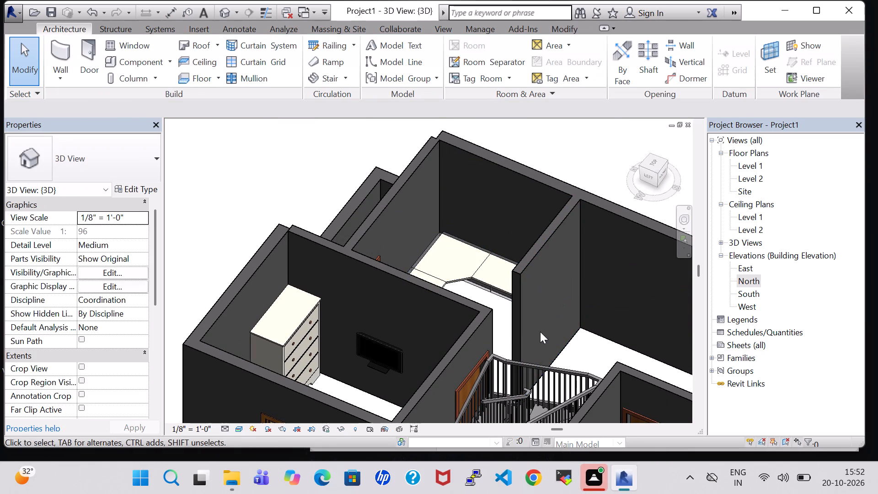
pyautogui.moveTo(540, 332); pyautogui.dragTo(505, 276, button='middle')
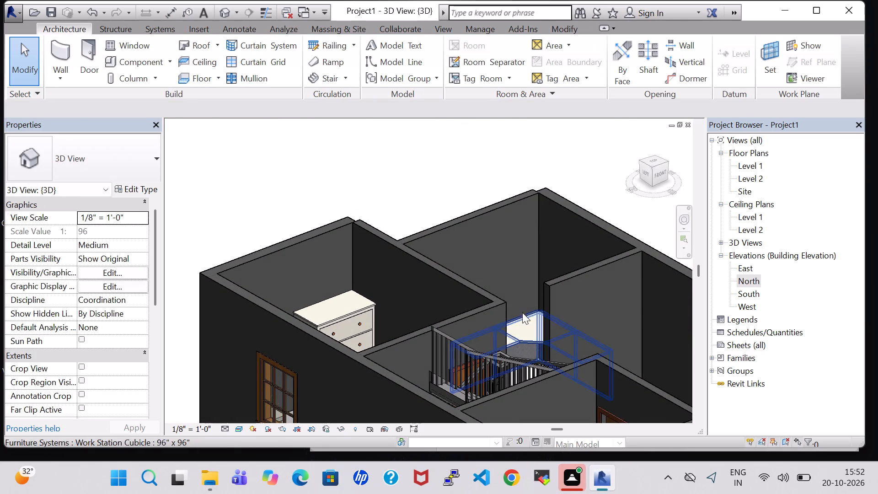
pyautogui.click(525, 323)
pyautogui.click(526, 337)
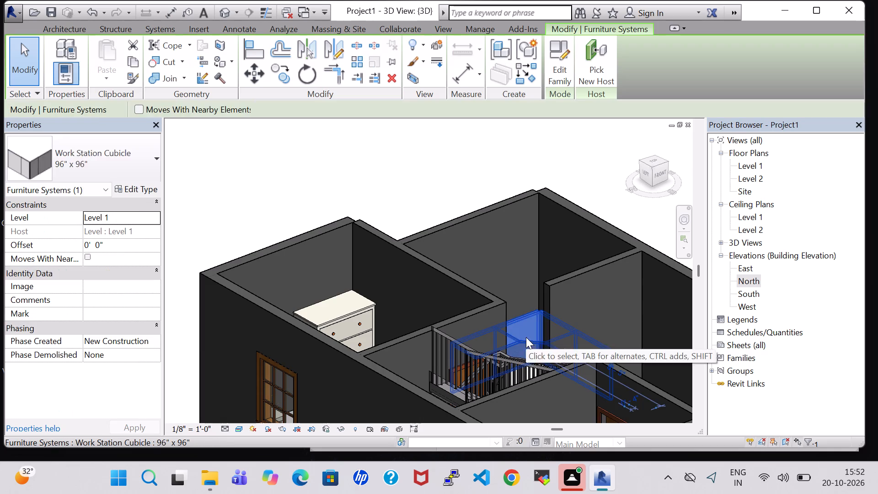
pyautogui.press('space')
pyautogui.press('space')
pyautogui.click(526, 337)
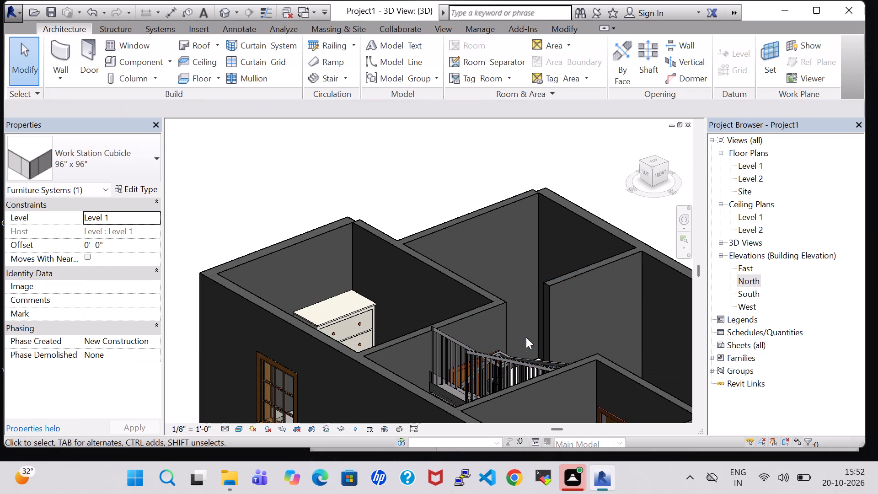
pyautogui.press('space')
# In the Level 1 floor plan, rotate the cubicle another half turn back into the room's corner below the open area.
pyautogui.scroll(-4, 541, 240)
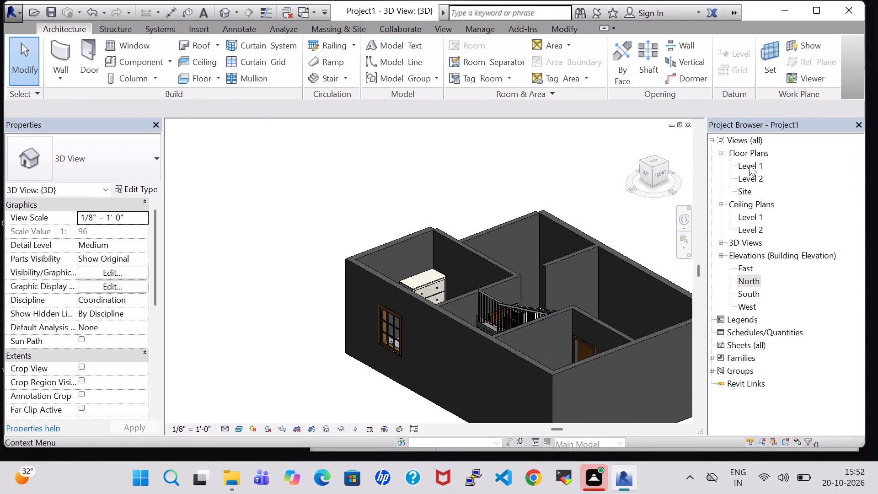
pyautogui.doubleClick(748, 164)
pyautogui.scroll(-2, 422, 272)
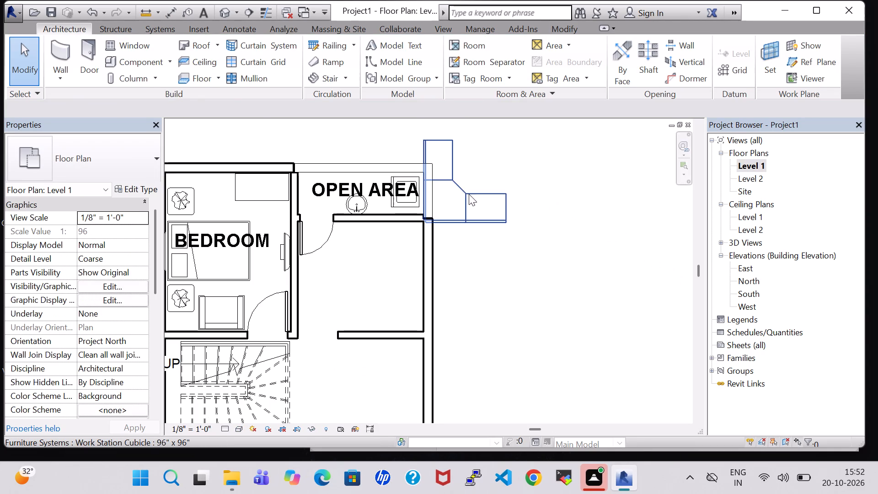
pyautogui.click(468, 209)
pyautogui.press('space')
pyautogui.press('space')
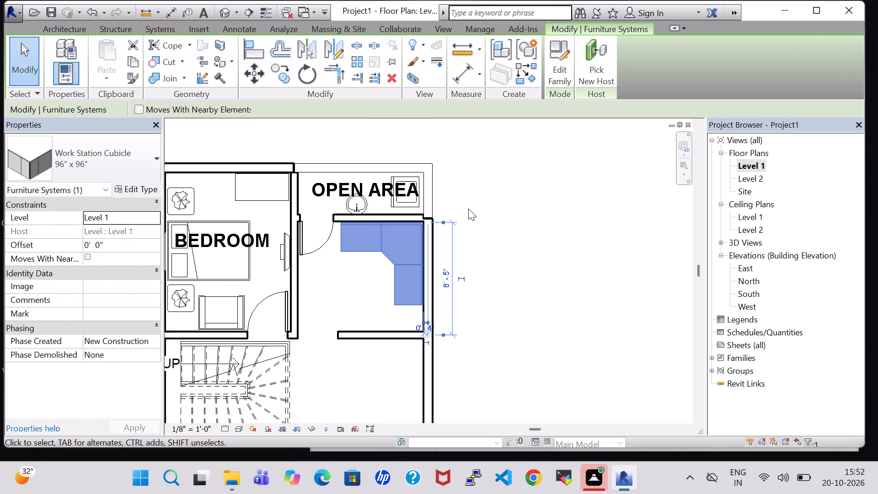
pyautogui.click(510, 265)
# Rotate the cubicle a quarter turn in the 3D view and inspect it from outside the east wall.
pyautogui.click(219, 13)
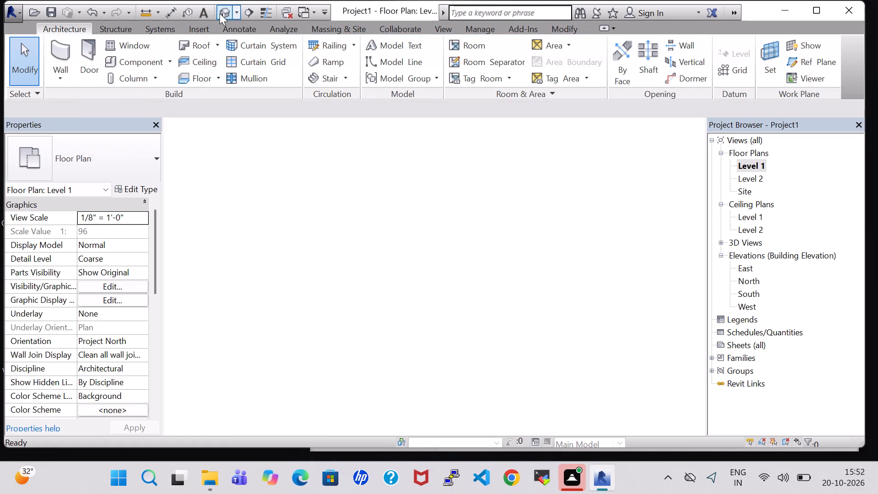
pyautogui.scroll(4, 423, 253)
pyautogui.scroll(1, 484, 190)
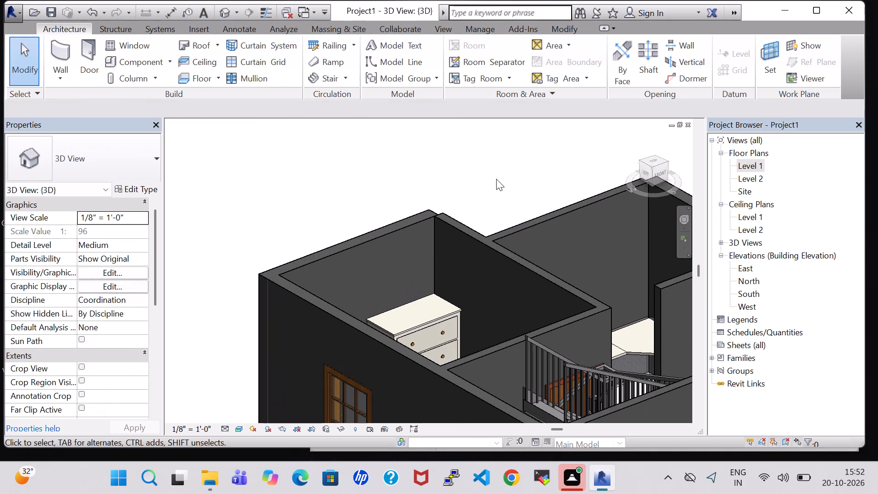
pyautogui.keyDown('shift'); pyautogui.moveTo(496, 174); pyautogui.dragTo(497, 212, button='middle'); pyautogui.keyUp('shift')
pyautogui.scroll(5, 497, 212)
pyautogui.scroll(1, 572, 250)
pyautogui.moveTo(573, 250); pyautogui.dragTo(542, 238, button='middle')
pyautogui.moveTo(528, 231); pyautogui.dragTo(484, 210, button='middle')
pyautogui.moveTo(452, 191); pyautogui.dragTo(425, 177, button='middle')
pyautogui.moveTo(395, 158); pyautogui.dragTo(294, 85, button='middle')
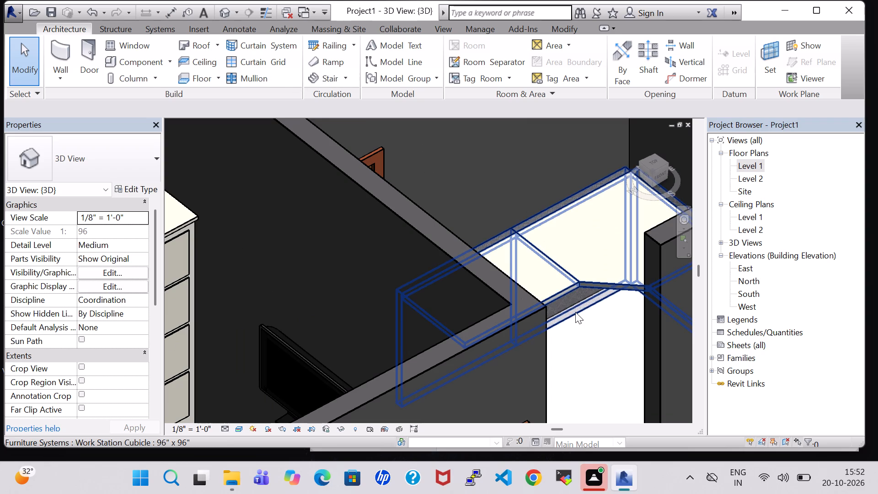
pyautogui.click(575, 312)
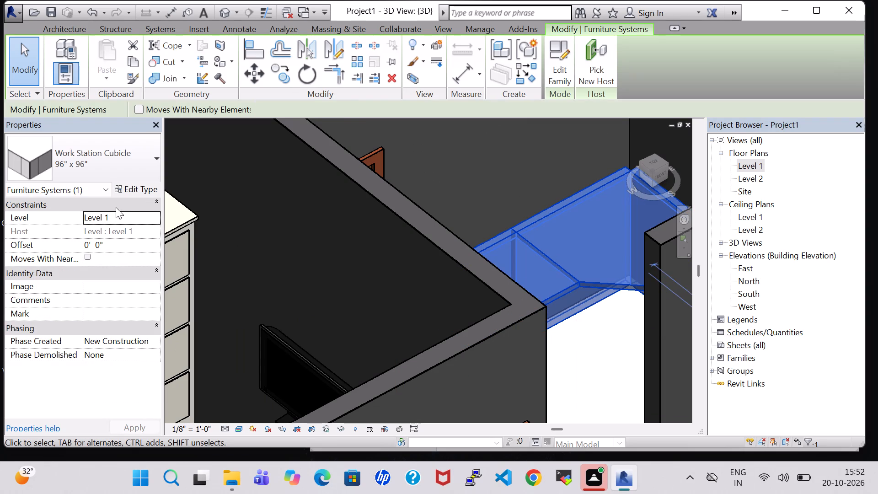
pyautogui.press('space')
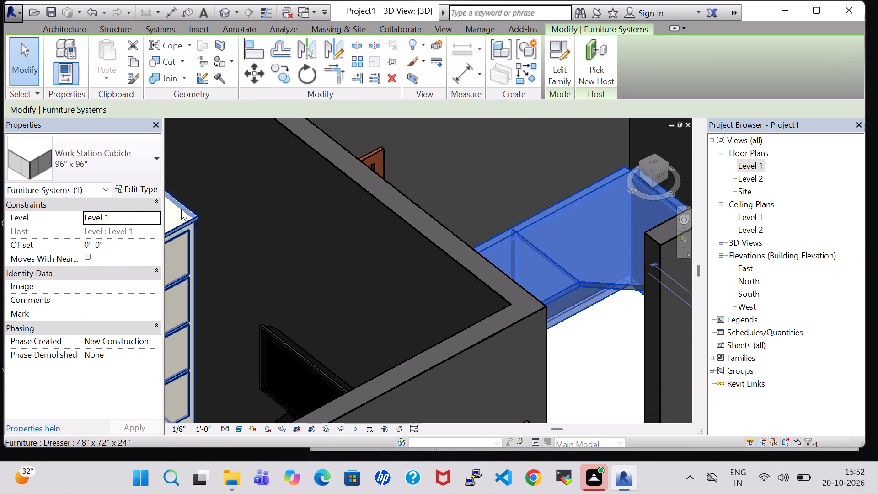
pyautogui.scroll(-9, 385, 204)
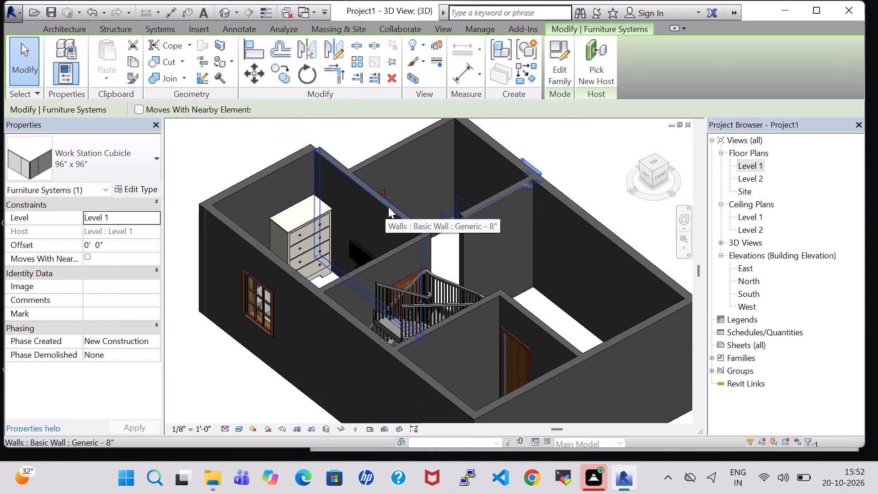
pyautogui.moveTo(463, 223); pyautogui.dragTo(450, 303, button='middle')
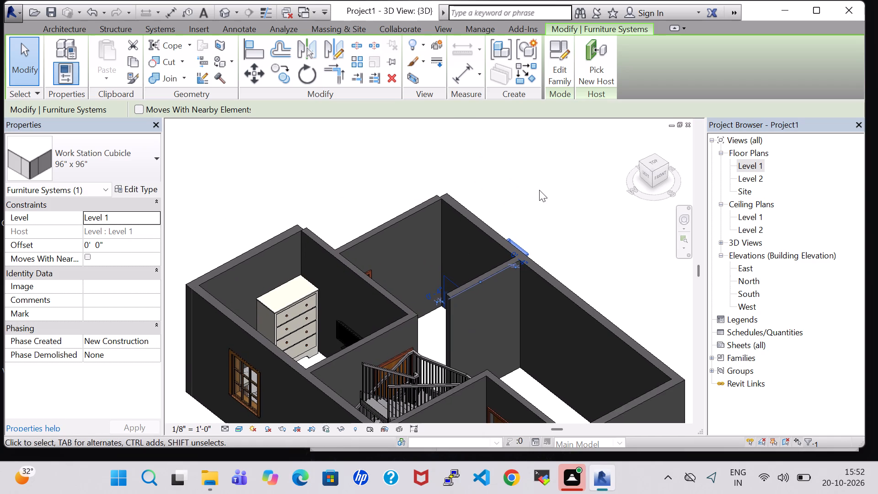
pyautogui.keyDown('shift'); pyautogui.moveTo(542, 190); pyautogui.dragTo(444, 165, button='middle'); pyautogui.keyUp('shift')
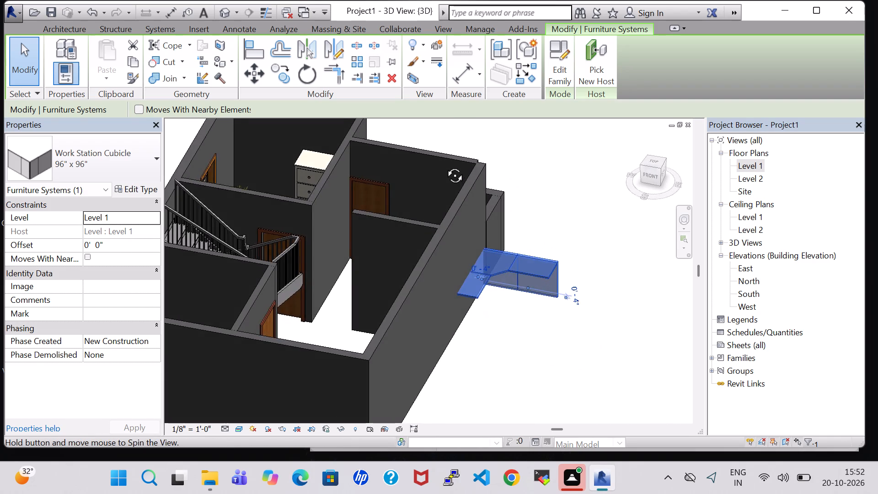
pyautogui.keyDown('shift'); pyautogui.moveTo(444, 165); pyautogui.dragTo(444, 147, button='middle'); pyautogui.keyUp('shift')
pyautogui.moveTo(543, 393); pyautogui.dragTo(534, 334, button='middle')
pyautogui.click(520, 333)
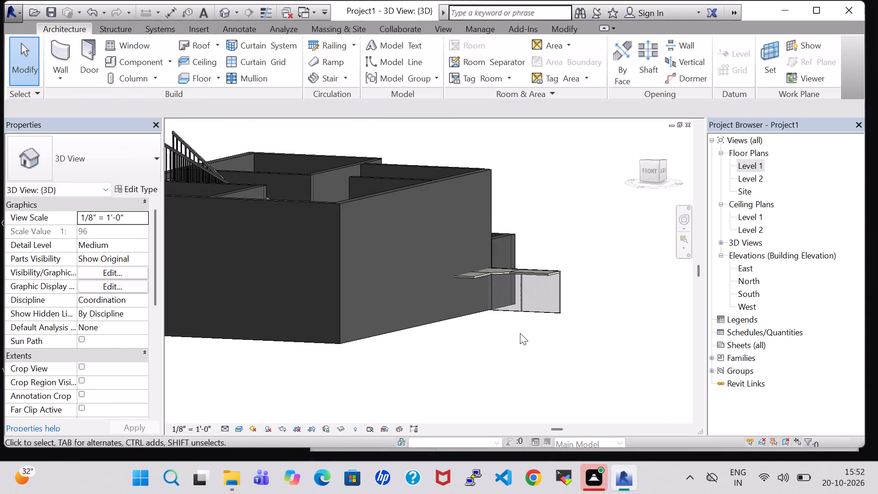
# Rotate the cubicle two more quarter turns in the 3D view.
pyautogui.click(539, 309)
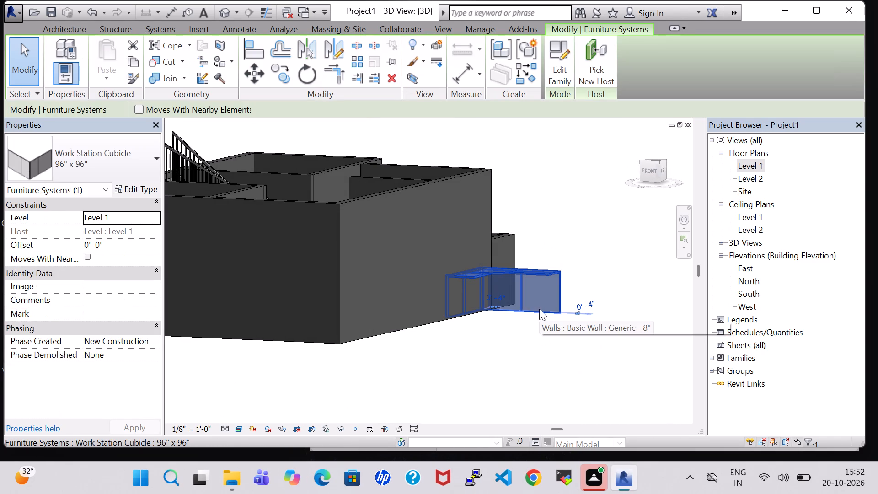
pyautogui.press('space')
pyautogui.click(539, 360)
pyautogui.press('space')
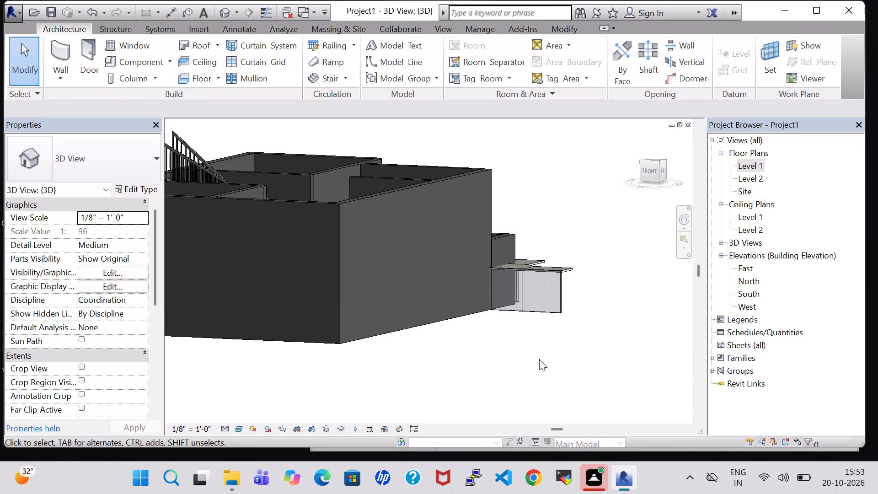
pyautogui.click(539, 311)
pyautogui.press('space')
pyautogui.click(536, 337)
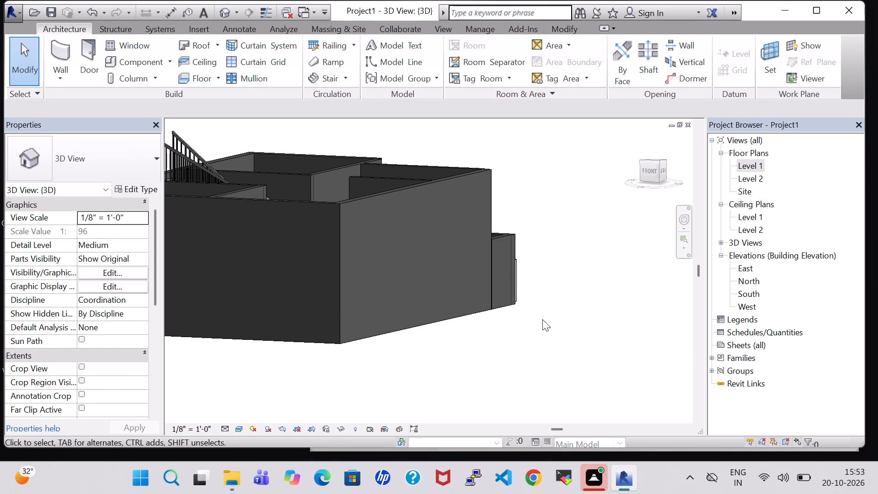
# Delete the work station cubicle from the room beside the open area.
pyautogui.scroll(-4, 601, 269)
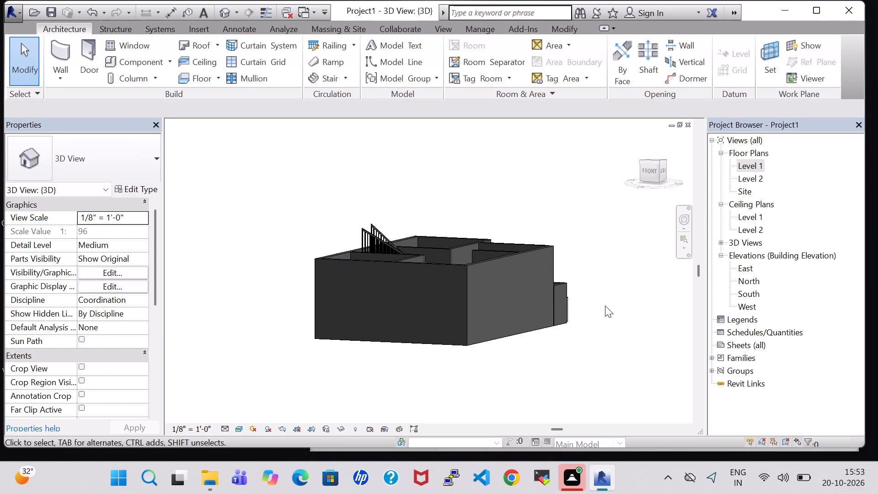
pyautogui.keyDown('shift'); pyautogui.moveTo(605, 306); pyautogui.dragTo(598, 401, button='middle'); pyautogui.keyUp('shift')
pyautogui.keyDown('shift'); pyautogui.moveTo(598, 402); pyautogui.dragTo(598, 406, button='middle'); pyautogui.keyUp('shift')
pyautogui.keyDown('shift'); pyautogui.moveTo(597, 312); pyautogui.dragTo(614, 398, button='middle'); pyautogui.keyUp('shift')
pyautogui.keyDown('shift'); pyautogui.middleClick(614, 398); pyautogui.keyUp('shift')
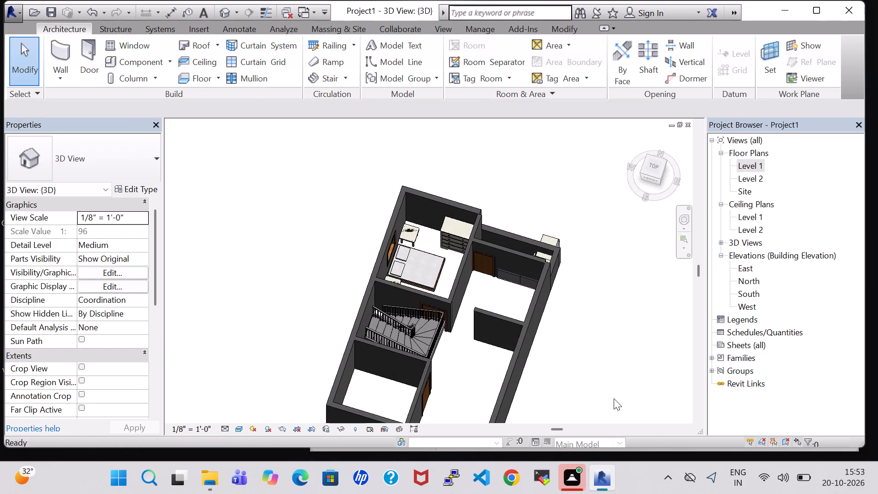
pyautogui.click(530, 284)
pyautogui.press('Delete')
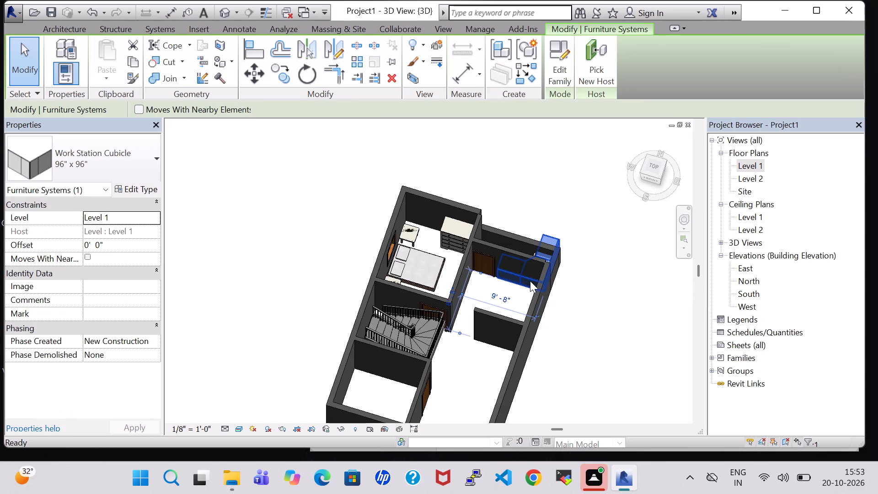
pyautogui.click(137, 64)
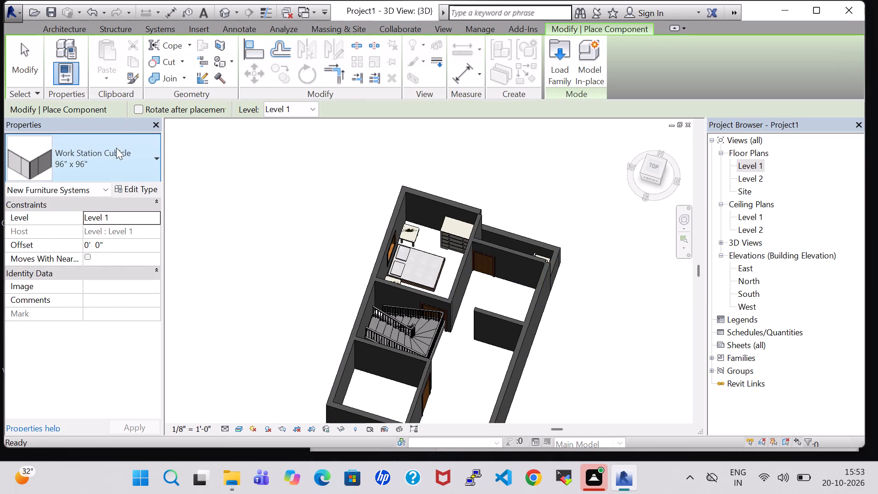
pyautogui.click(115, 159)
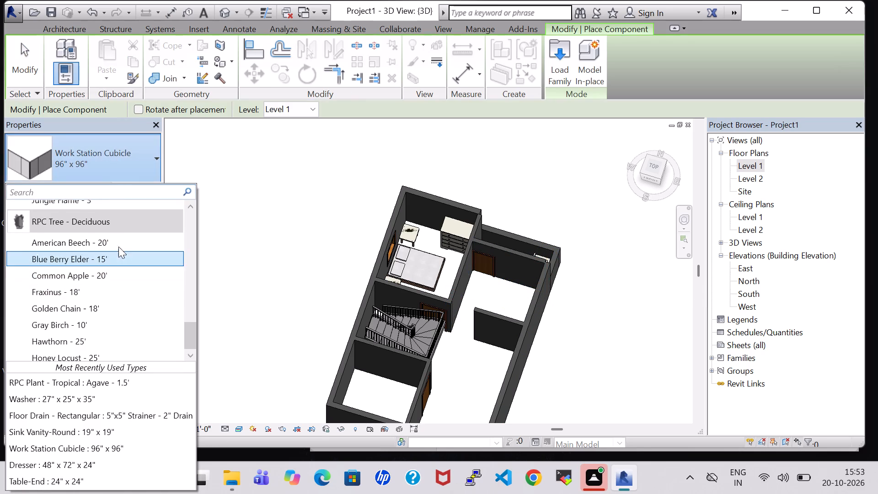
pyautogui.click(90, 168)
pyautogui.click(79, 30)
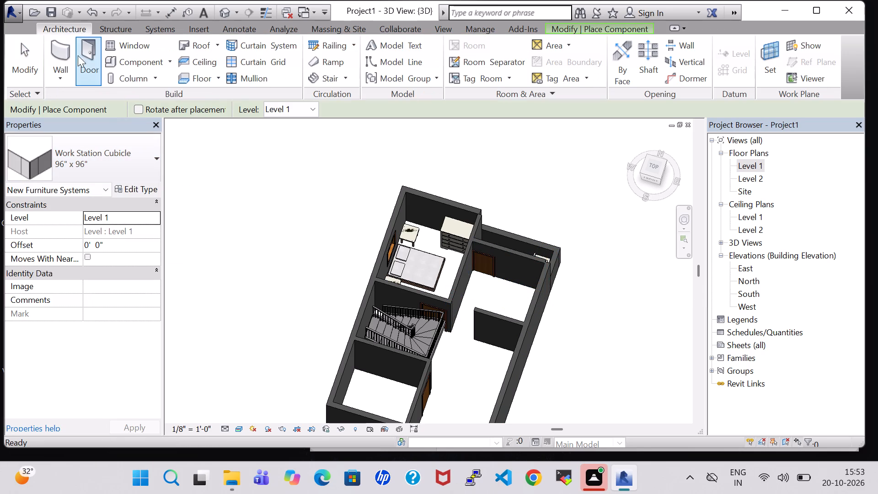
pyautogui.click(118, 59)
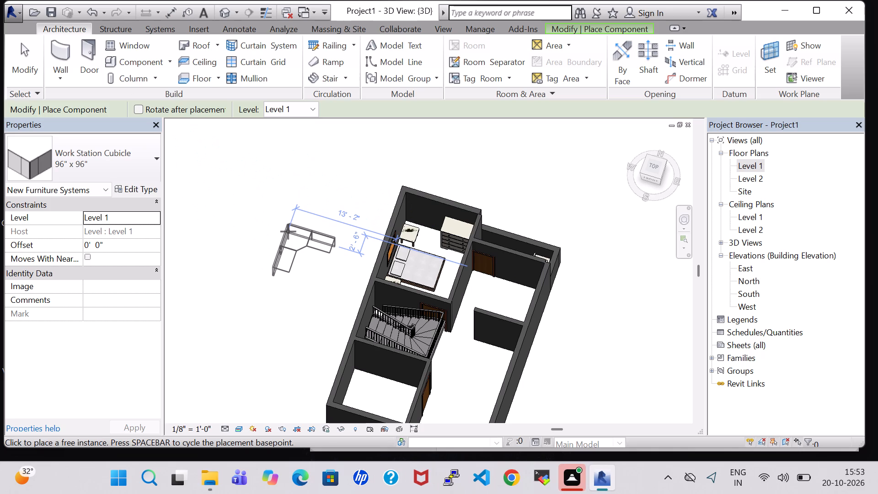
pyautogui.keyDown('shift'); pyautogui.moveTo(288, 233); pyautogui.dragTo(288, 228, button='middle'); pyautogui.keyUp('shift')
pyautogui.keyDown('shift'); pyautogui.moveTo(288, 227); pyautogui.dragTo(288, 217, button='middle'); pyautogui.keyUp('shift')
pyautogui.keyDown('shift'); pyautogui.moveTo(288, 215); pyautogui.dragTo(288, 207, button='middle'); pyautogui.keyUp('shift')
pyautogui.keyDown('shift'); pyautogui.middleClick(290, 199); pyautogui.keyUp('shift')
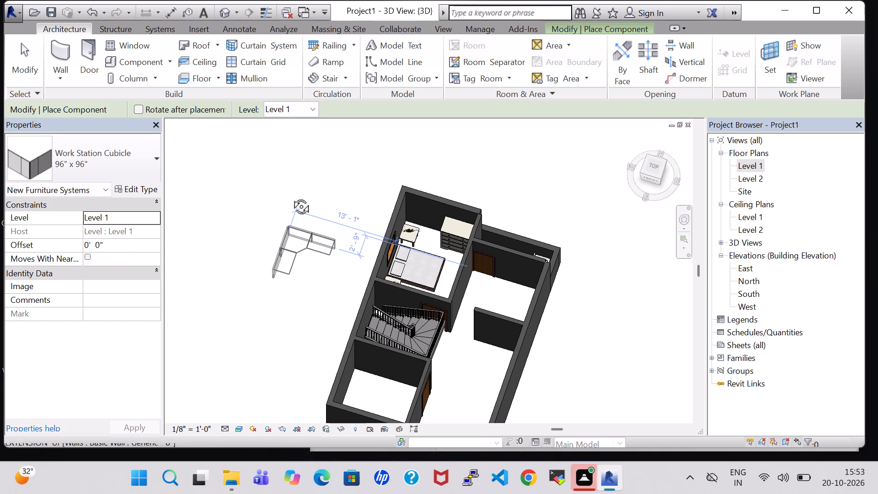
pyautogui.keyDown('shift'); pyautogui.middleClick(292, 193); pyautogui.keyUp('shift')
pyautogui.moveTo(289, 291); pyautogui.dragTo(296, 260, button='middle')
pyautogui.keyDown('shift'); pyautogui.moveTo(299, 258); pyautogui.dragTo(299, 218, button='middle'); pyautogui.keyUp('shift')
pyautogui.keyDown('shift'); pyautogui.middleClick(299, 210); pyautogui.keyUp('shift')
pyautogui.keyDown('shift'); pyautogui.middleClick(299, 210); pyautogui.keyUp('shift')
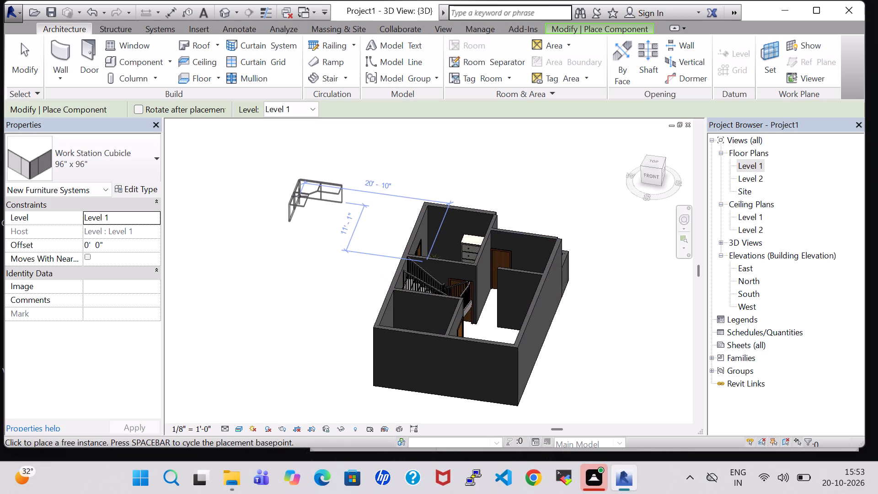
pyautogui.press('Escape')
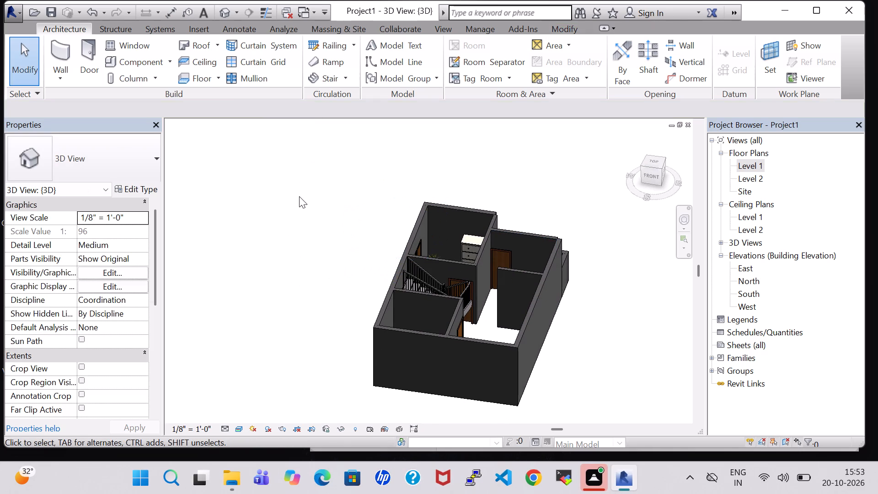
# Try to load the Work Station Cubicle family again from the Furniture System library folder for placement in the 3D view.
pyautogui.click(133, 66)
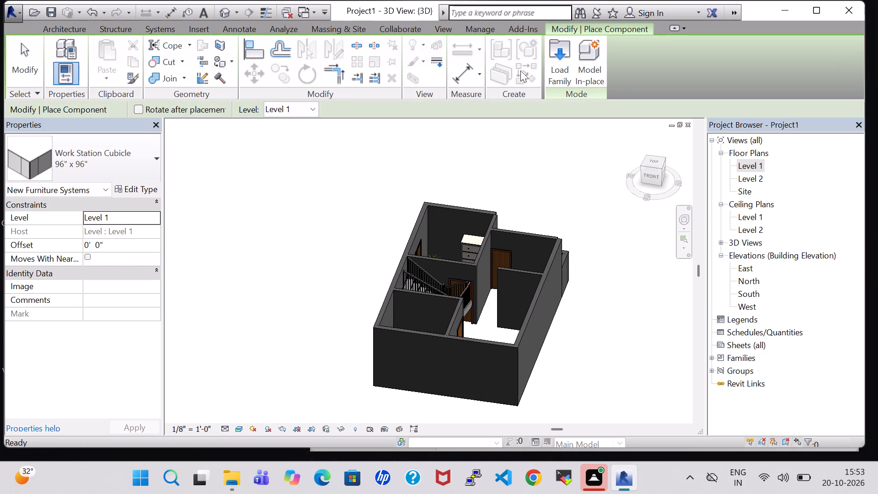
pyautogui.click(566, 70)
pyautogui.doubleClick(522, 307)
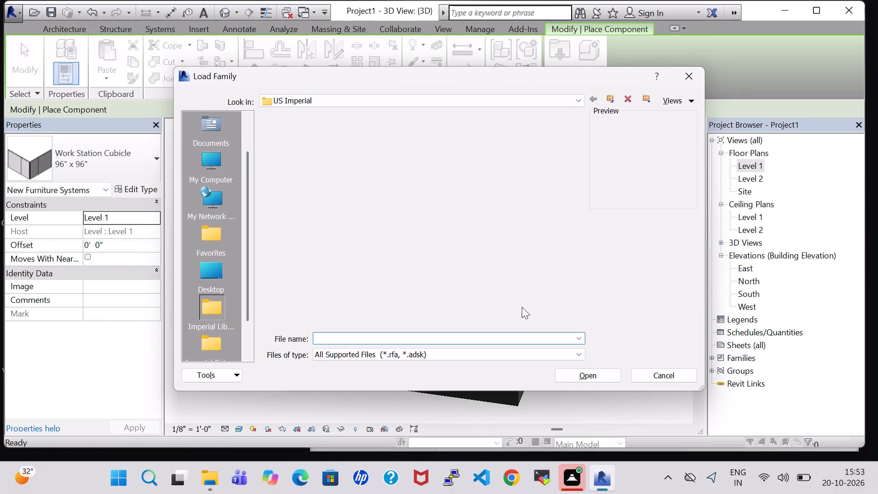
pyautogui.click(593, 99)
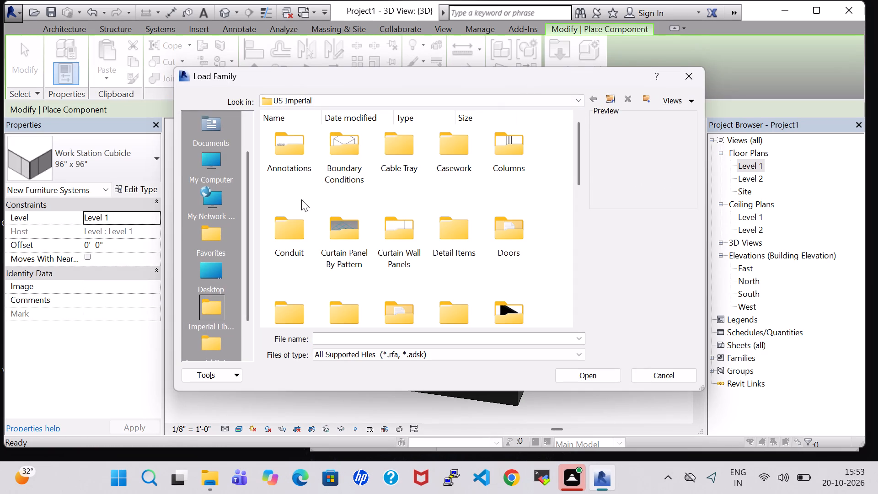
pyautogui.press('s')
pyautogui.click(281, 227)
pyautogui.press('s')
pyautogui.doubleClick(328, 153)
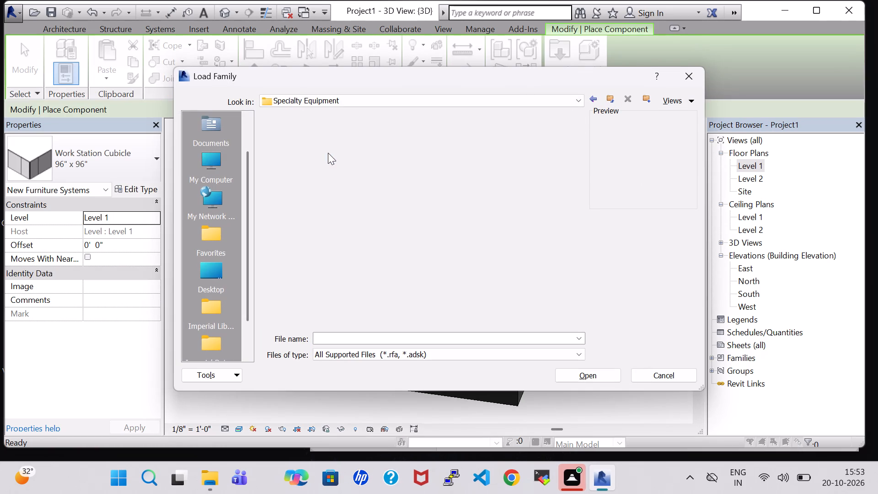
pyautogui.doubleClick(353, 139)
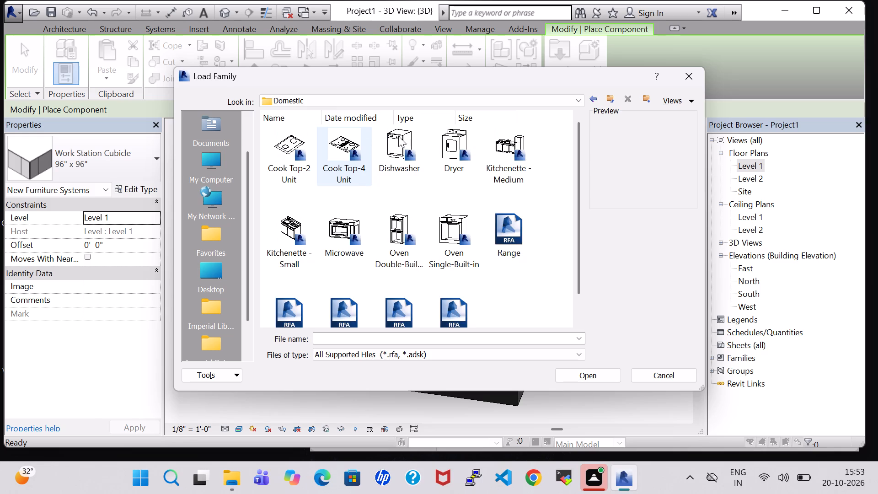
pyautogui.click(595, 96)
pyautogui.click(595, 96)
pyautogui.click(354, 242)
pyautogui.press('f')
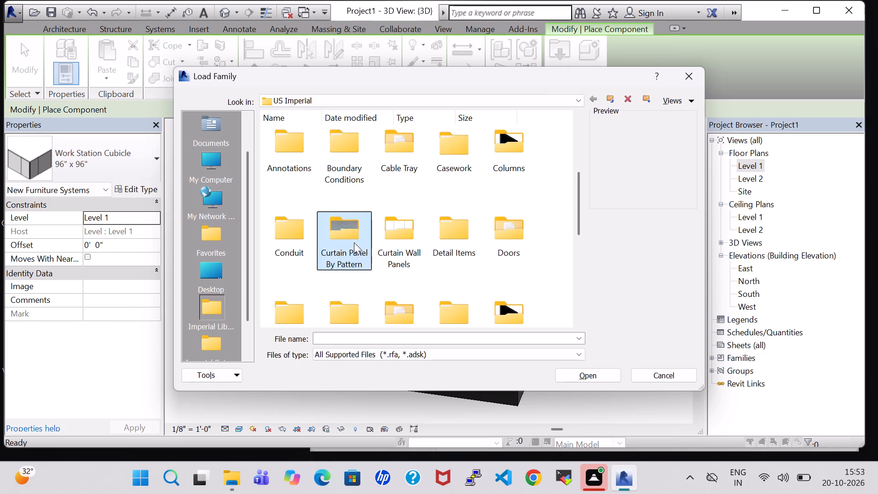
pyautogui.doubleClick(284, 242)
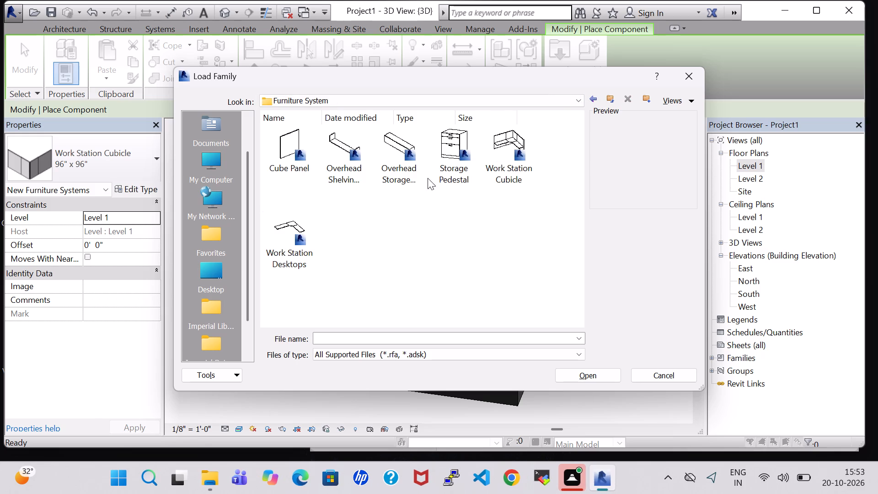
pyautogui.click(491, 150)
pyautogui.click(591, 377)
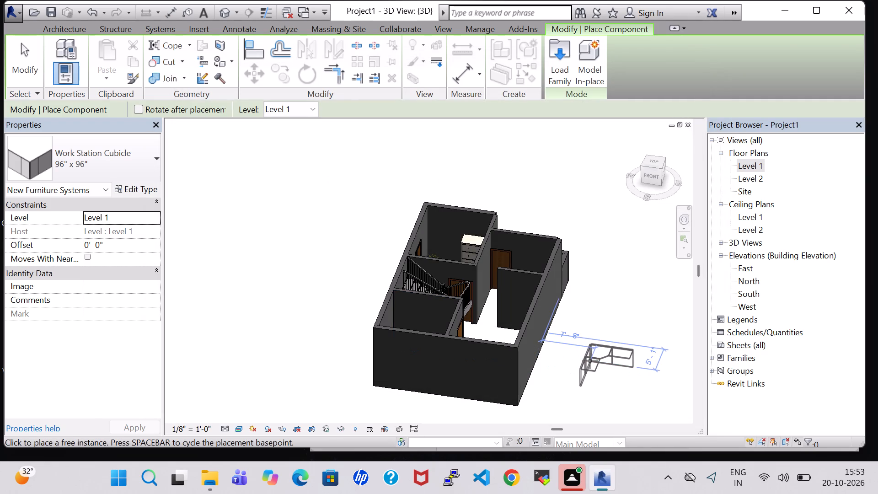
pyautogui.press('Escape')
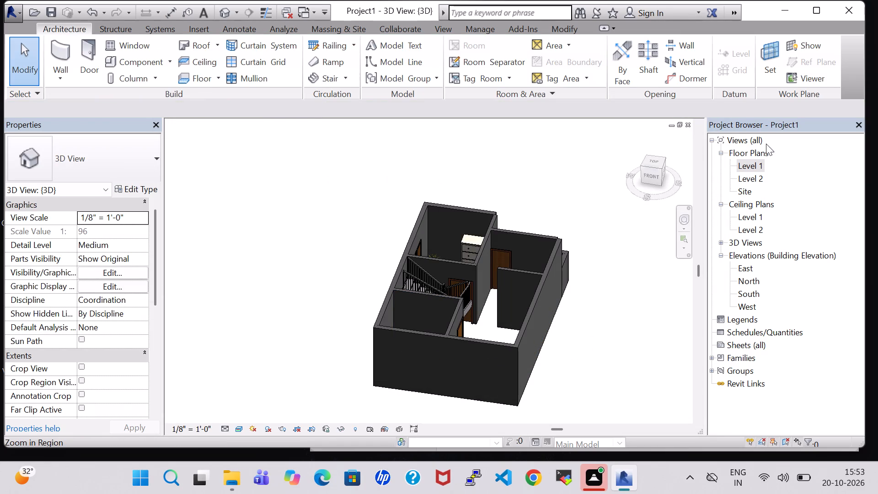
# In the Level 1 floor plan, load the Cook Top-4 Unit family from the Domestic folder of Specialty Equipment as a component.
pyautogui.doubleClick(758, 161)
pyautogui.scroll(-3, 559, 252)
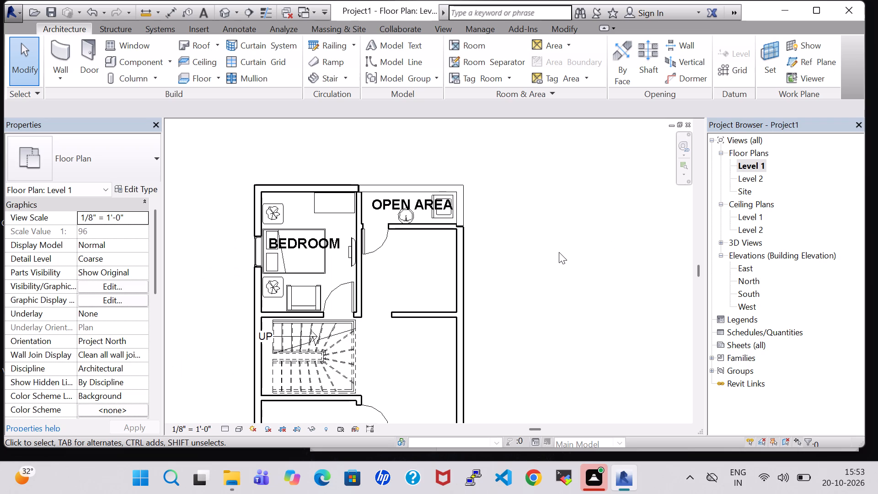
pyautogui.click(130, 63)
pyautogui.click(557, 57)
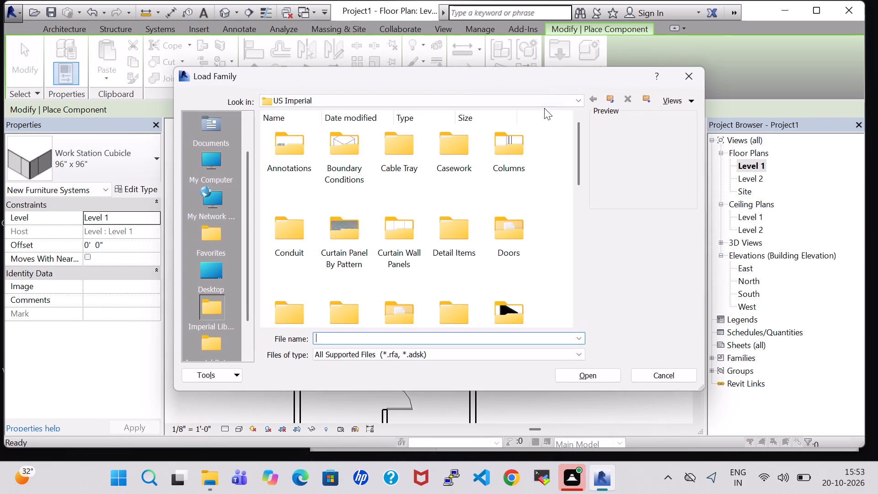
pyautogui.click(518, 304)
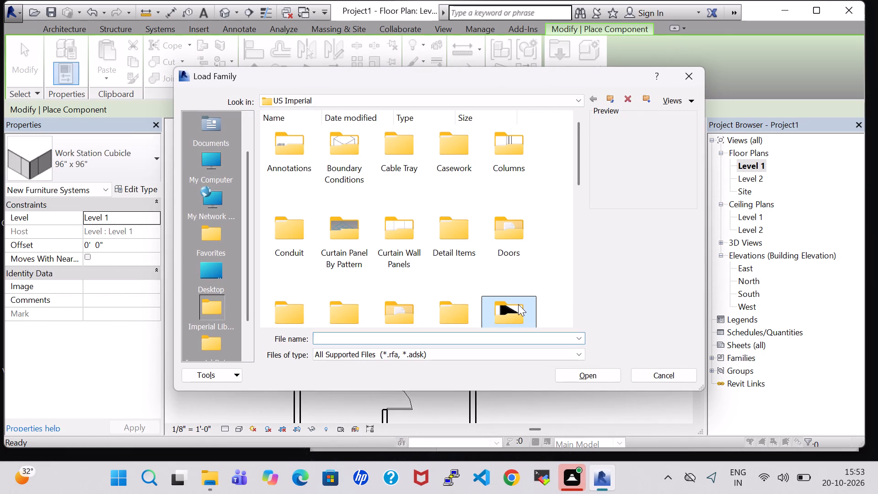
pyautogui.press('s')
pyautogui.doubleClick(359, 166)
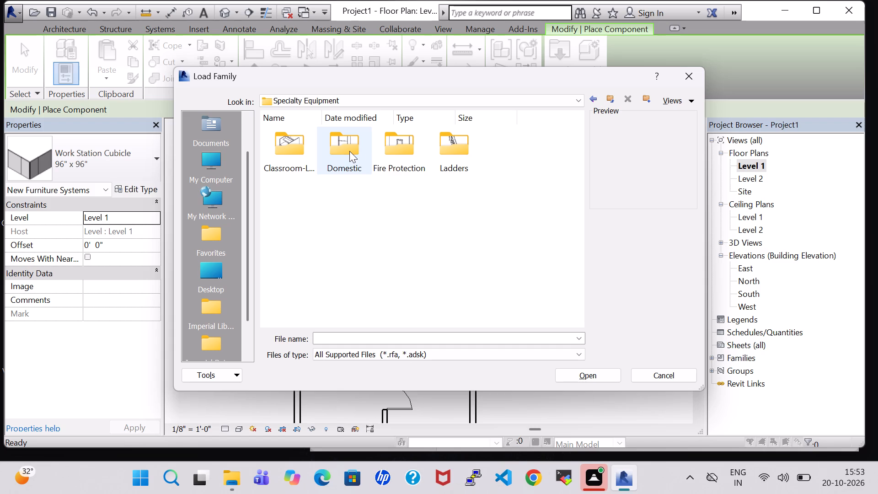
pyautogui.doubleClick(349, 151)
pyautogui.click(338, 152)
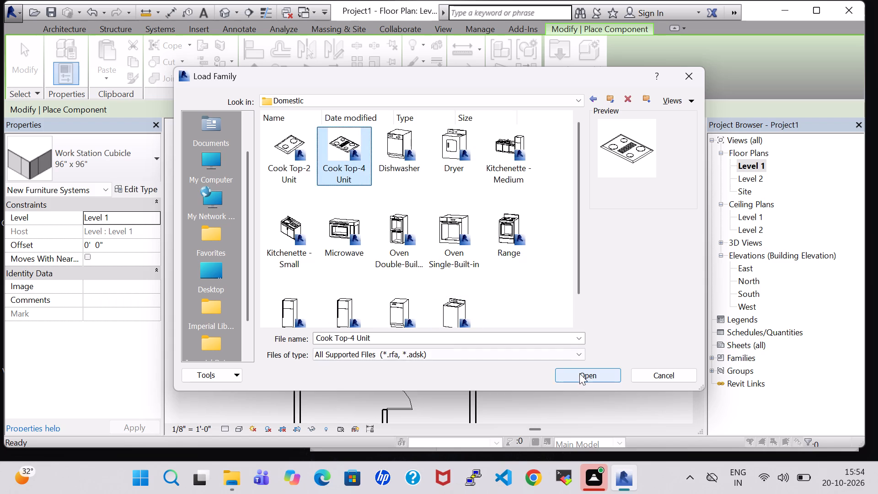
pyautogui.click(579, 373)
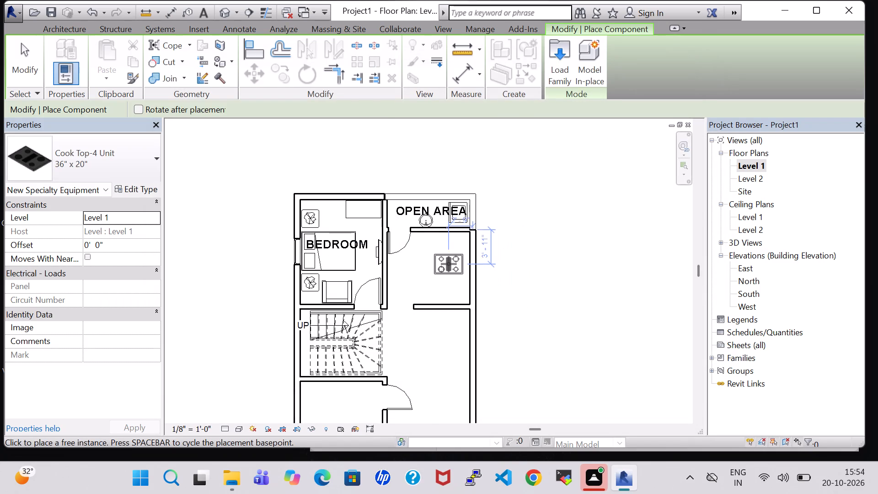
# Place the 36" x 20" cook top, rotated three quarter turns, against the east wall of the room below the open area.
pyautogui.press('space')
pyautogui.press('space')
pyautogui.press('space')
pyautogui.scroll(6, 449, 264)
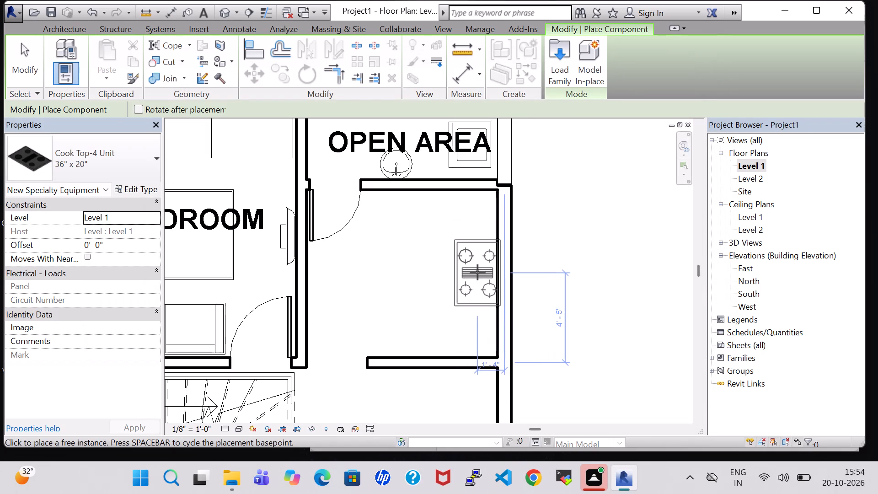
pyautogui.scroll(3, 471, 272)
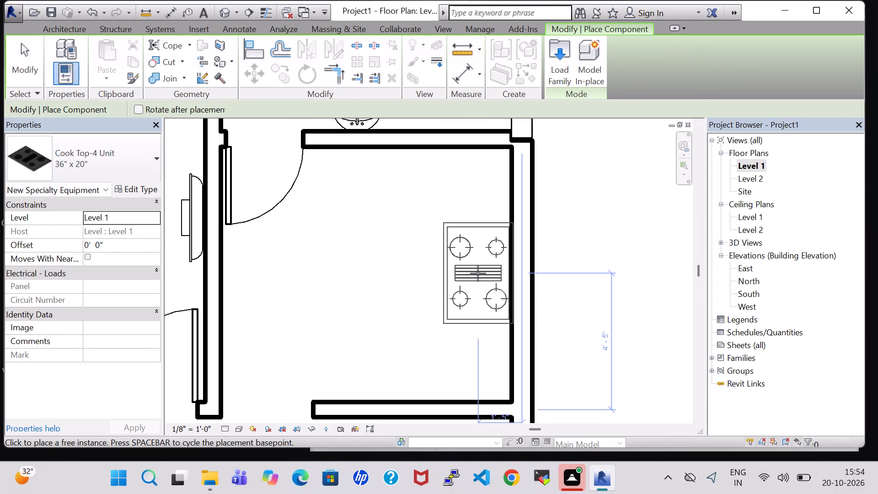
pyautogui.click(478, 274)
pyautogui.press('Escape')
pyautogui.press('Escape')
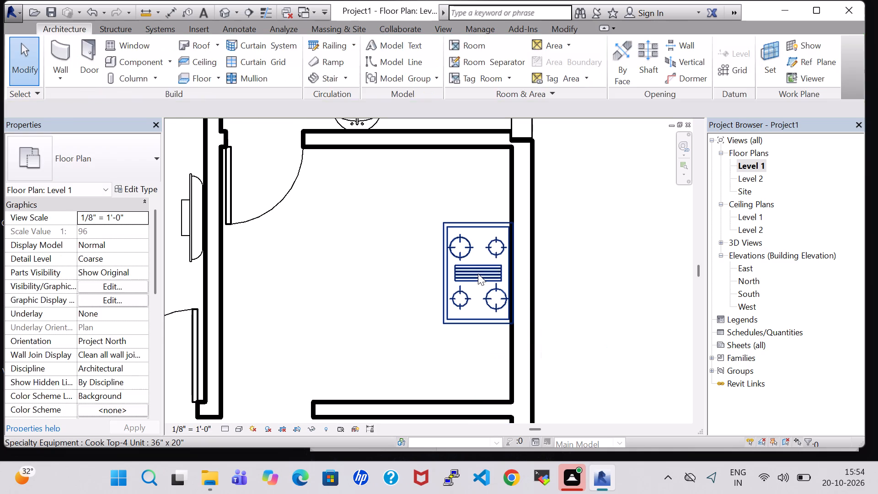
# Nudge the cook top slightly off the east wall so its centre is about 1'-6" from the wall's centreline.
pyautogui.click(478, 274)
pyautogui.press('Left')
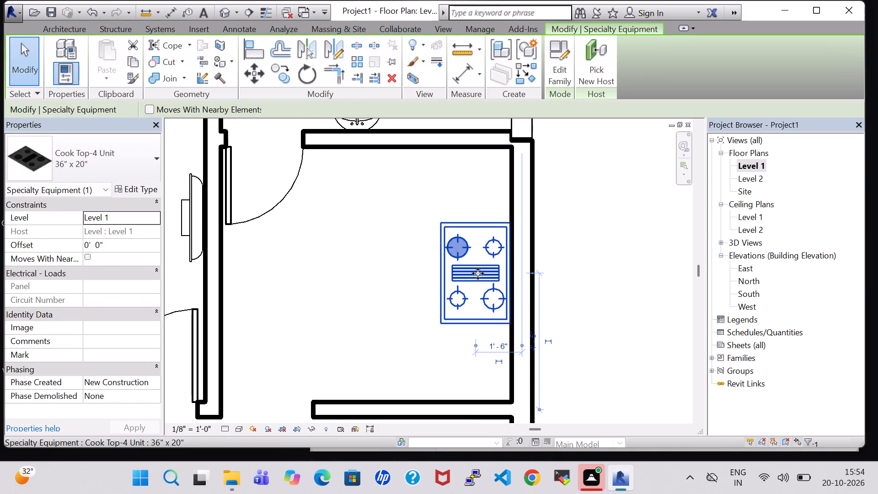
pyautogui.press('Left')
pyautogui.press('Right')
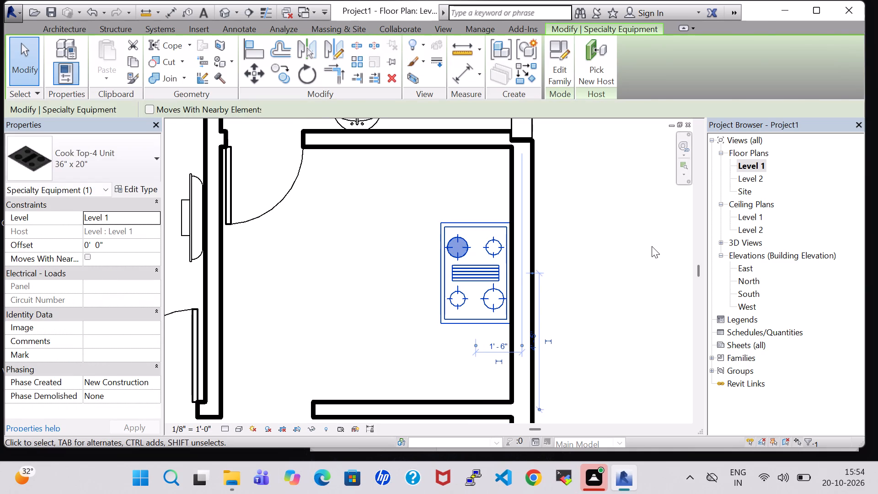
pyautogui.click(652, 246)
# Create a window similar to the bedroom's 36" x 48" casement, centred in the east wall behind the cook top, 4'-4 1/2" each side.
pyautogui.scroll(-7, 319, 335)
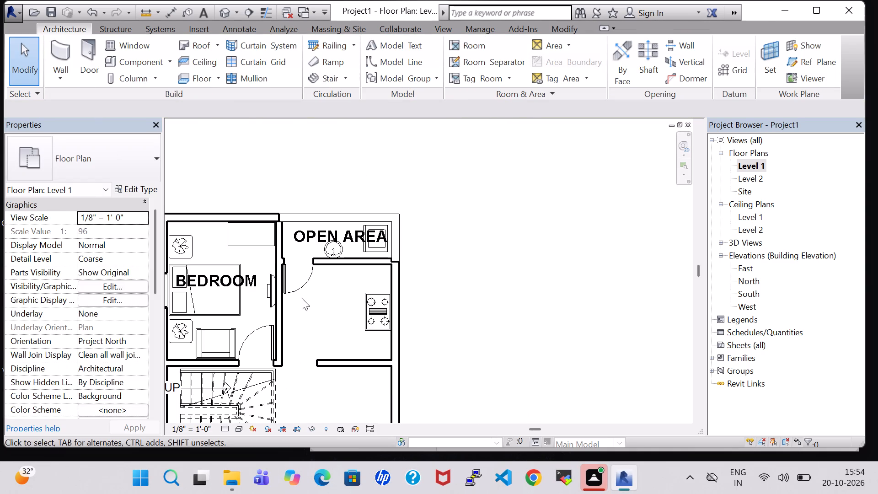
pyautogui.moveTo(353, 292); pyautogui.dragTo(400, 295, button='middle')
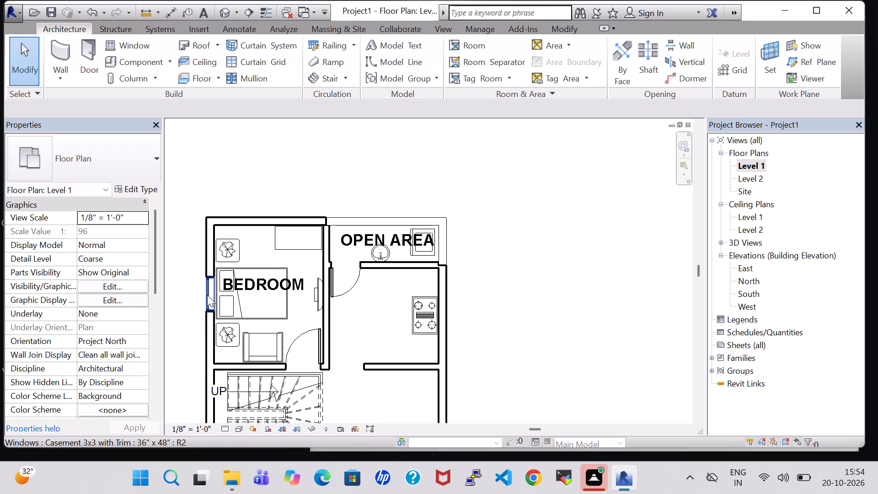
pyautogui.click(207, 295)
pyautogui.rightClick(207, 295)
pyautogui.click(262, 249)
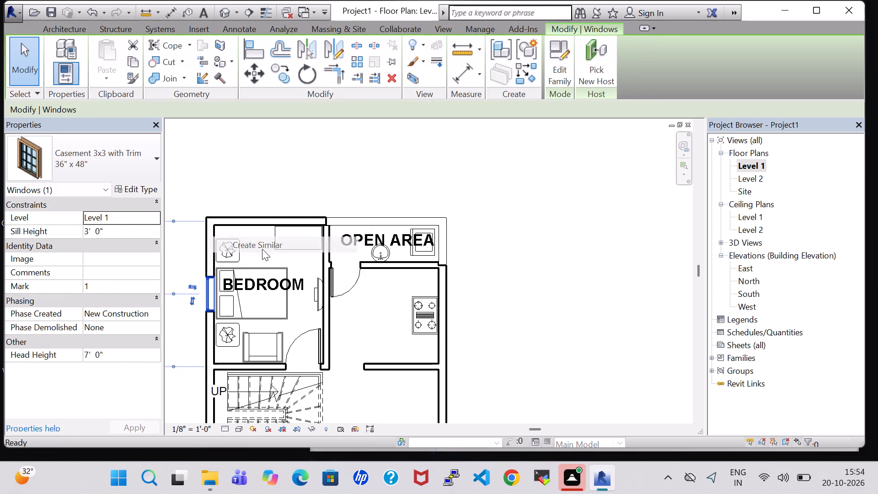
pyautogui.click(446, 312)
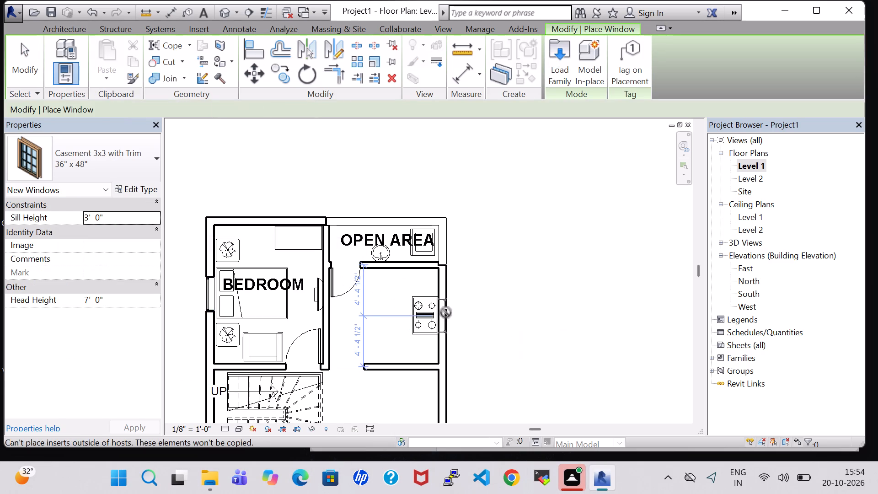
pyautogui.press('Escape')
pyautogui.press('Escape')
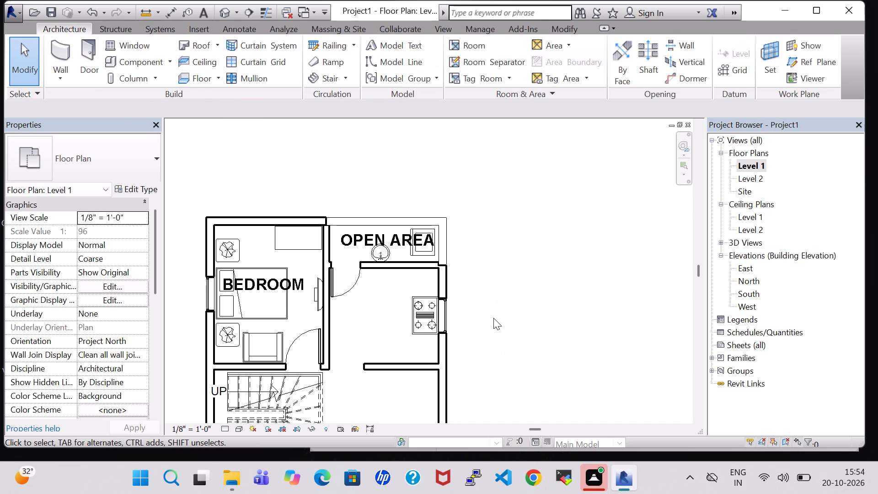
# Load the Sink Kitchen-Double family from the Sinks folder of the architectural plumbing fixtures as a component.
pyautogui.click(118, 63)
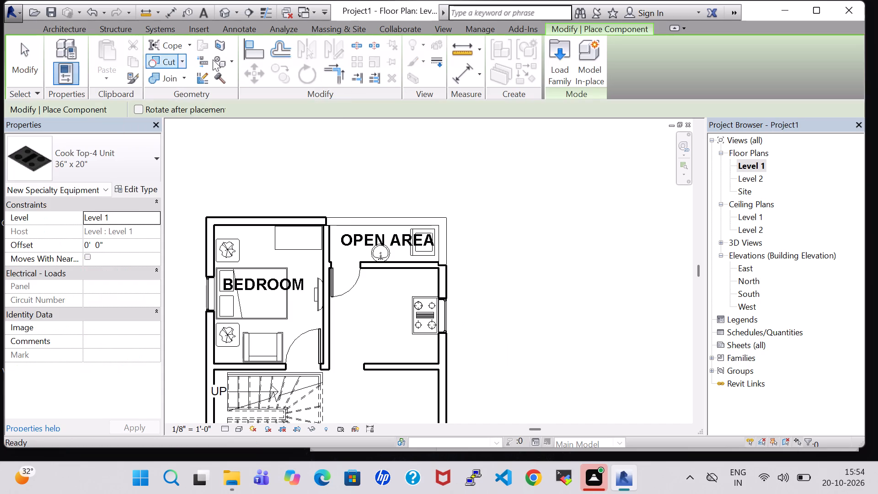
pyautogui.click(559, 69)
pyautogui.click(462, 320)
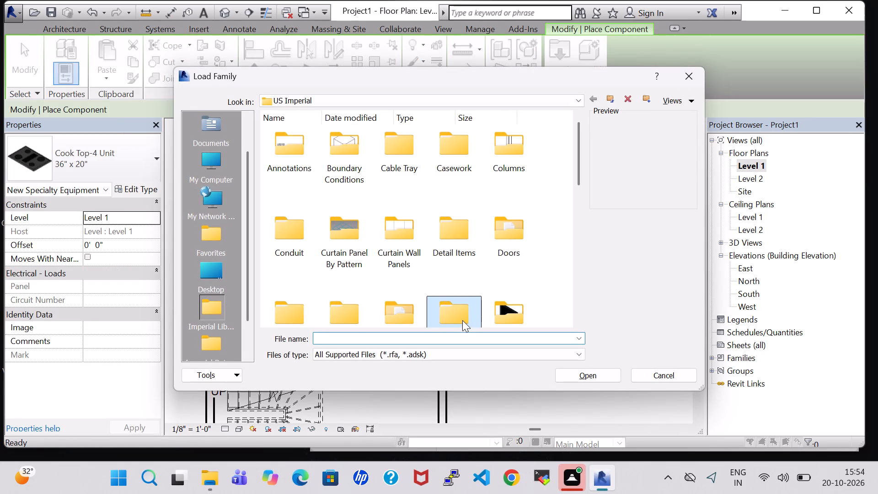
pyautogui.press('p')
pyautogui.doubleClick(406, 156)
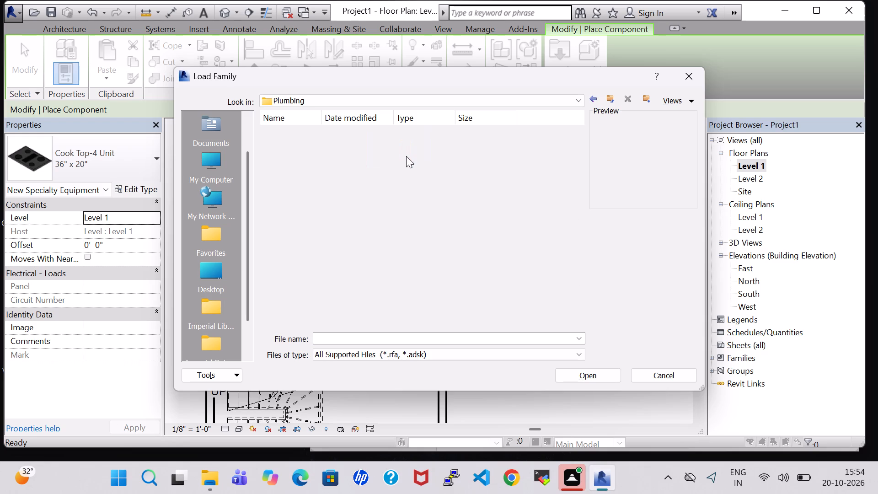
pyautogui.doubleClick(303, 144)
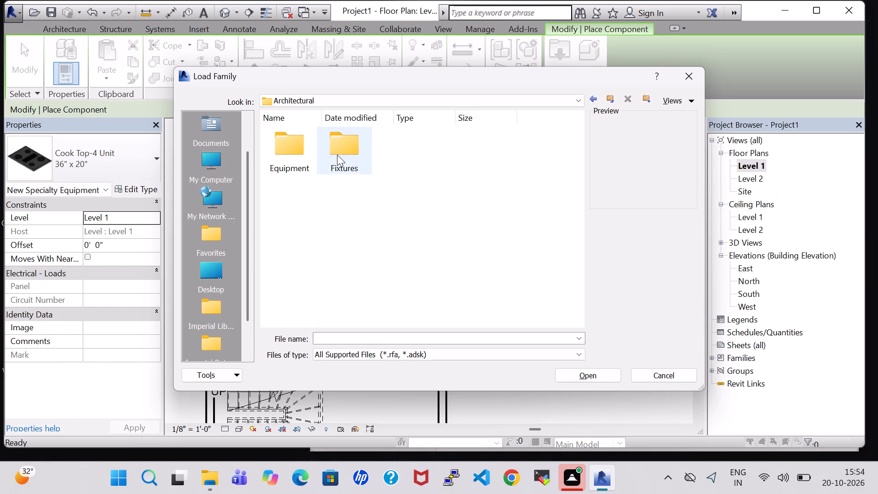
pyautogui.doubleClick(337, 155)
pyautogui.doubleClick(509, 149)
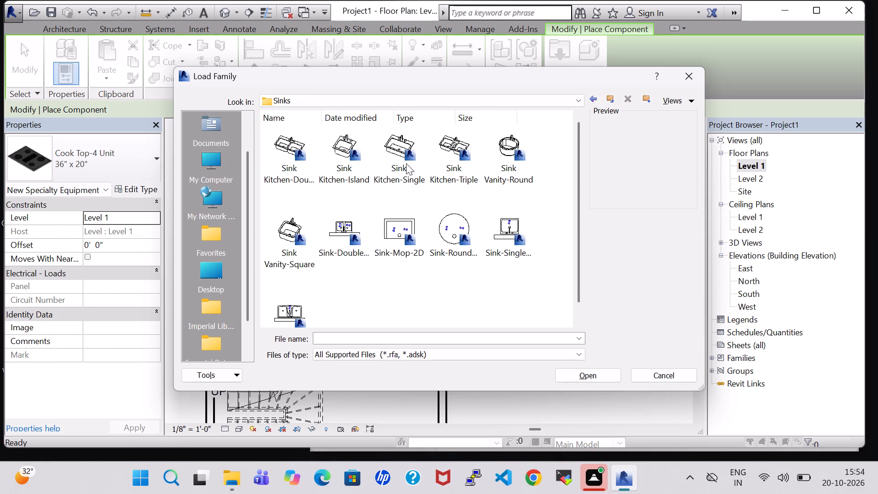
pyautogui.click(301, 160)
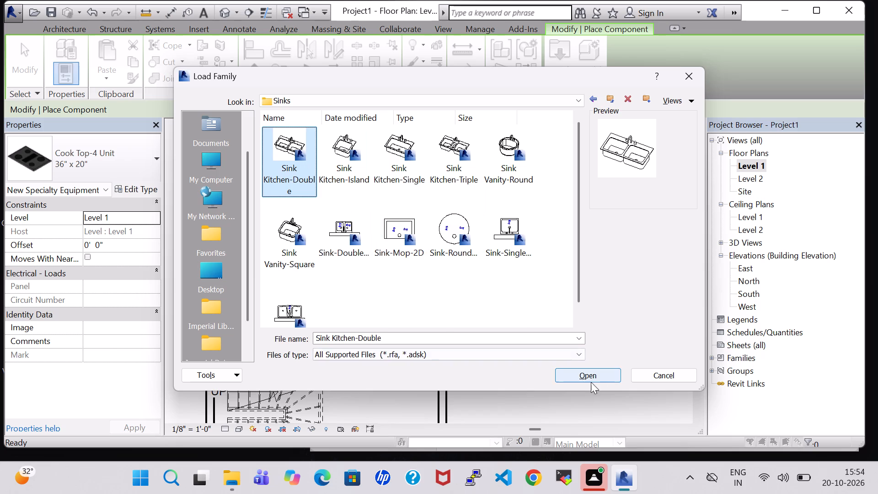
pyautogui.click(591, 382)
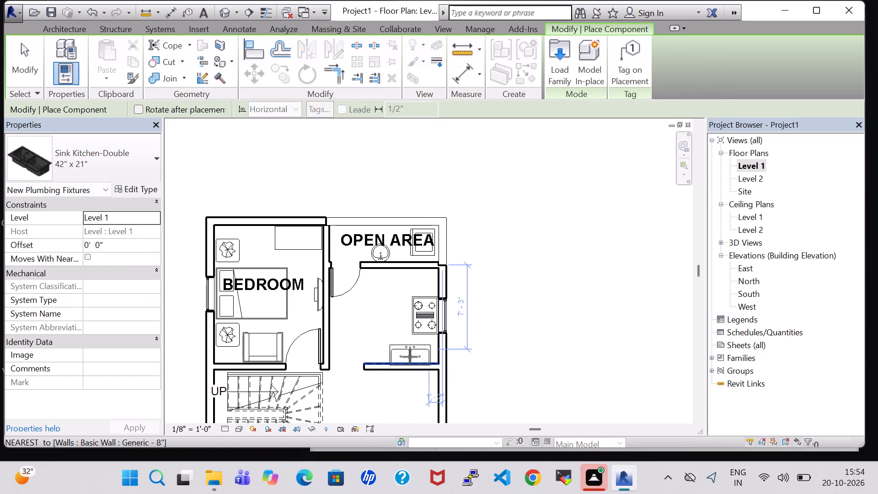
# Place the 42" x 21" double kitchen sink, rotated half a turn, against the partition wall south of the cook top.
pyautogui.press('space')
pyautogui.press('space')
pyautogui.scroll(5, 410, 357)
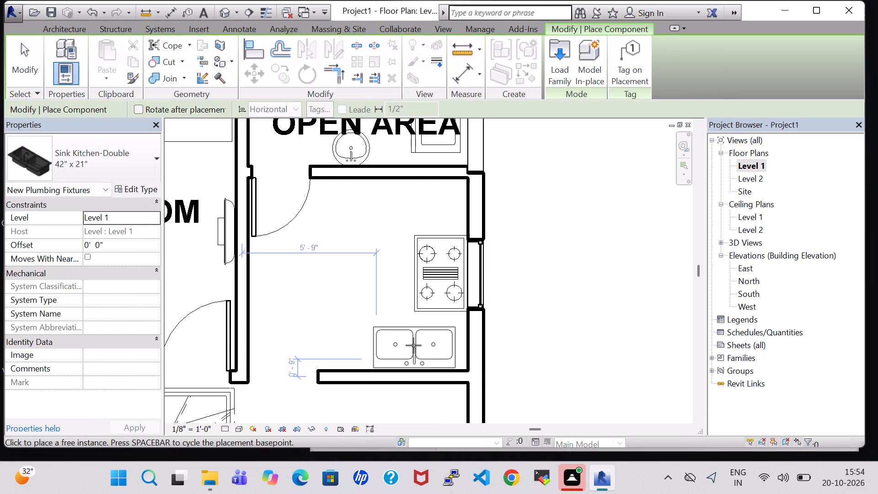
pyautogui.scroll(6, 413, 345)
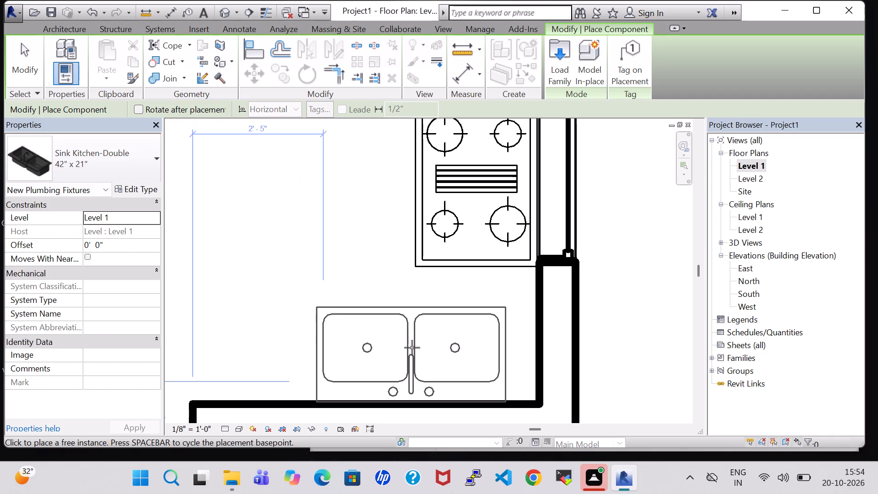
pyautogui.click(412, 351)
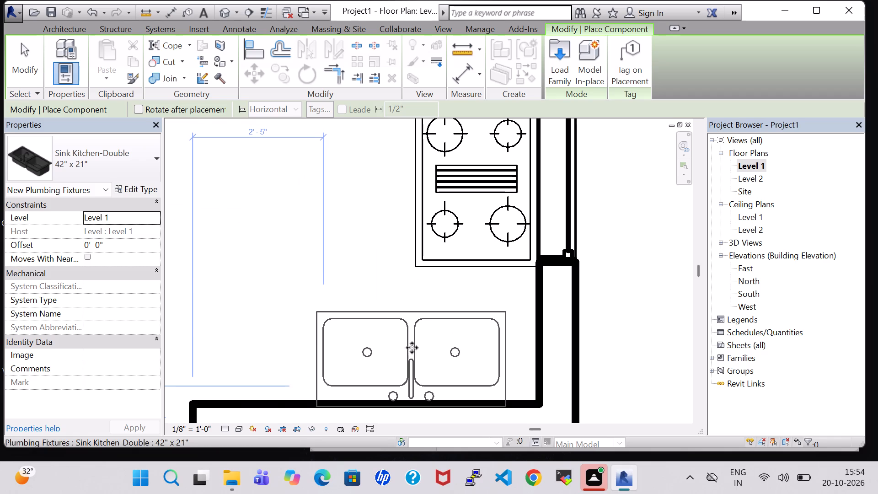
pyautogui.press('Escape')
pyautogui.press('Escape')
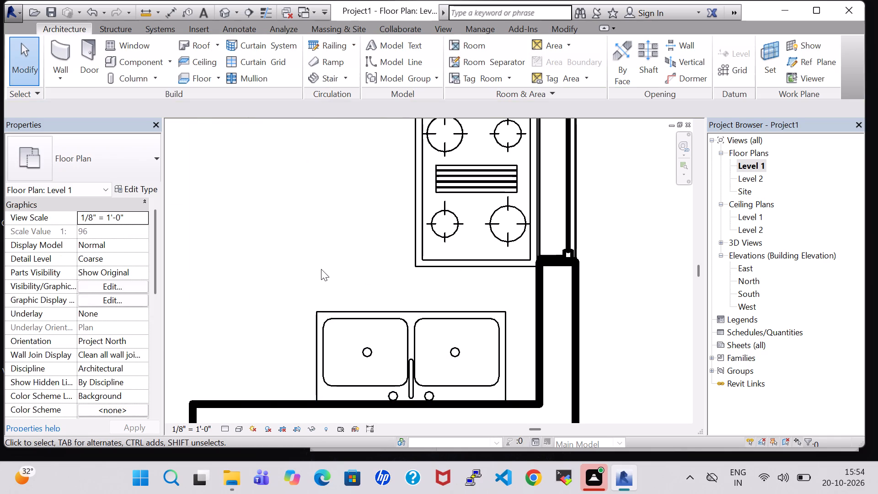
# Load the Refrigerator family from the Domestic folder of Specialty Equipment as a component.
pyautogui.scroll(-8, 321, 269)
pyautogui.moveTo(512, 264); pyautogui.dragTo(597, 262, button='middle')
pyautogui.click(134, 61)
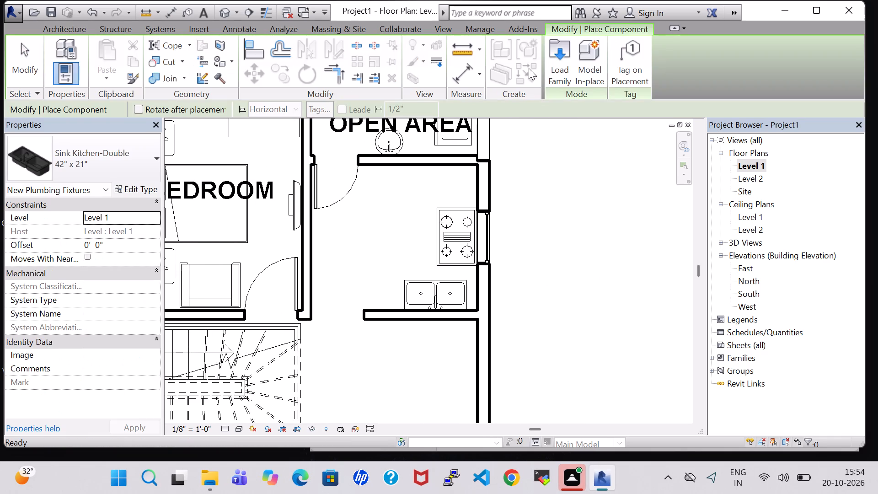
pyautogui.click(557, 70)
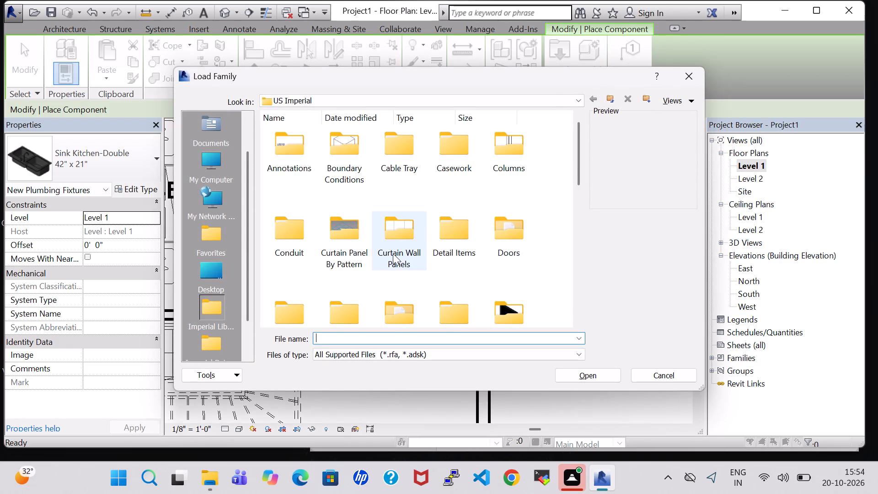
pyautogui.click(393, 253)
pyautogui.press('s')
pyautogui.doubleClick(342, 140)
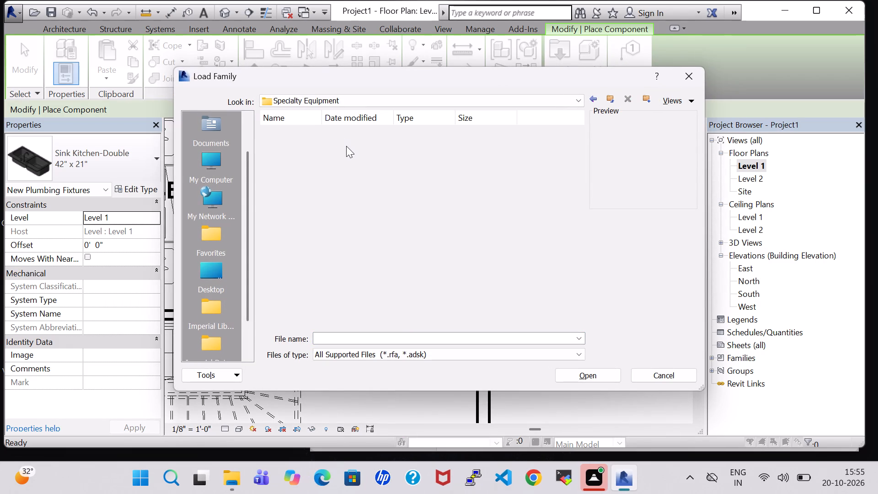
pyautogui.doubleClick(346, 148)
pyautogui.scroll(-2, 336, 201)
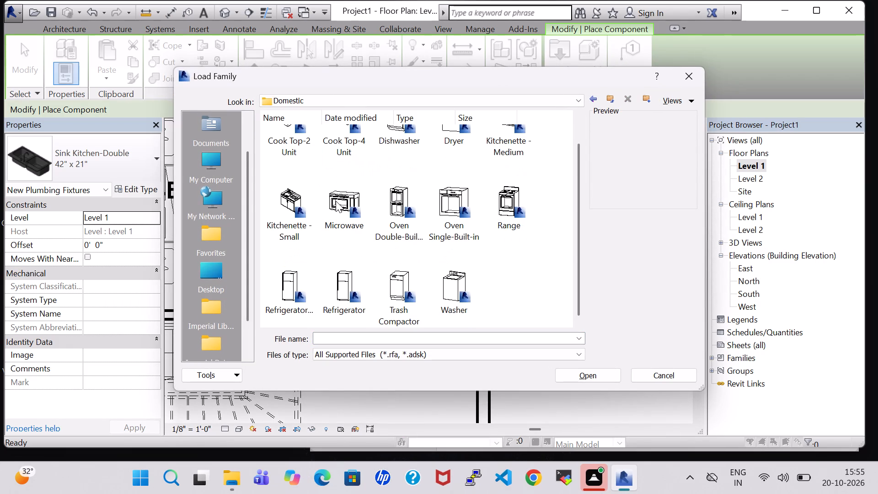
pyautogui.click(334, 268)
pyautogui.click(350, 280)
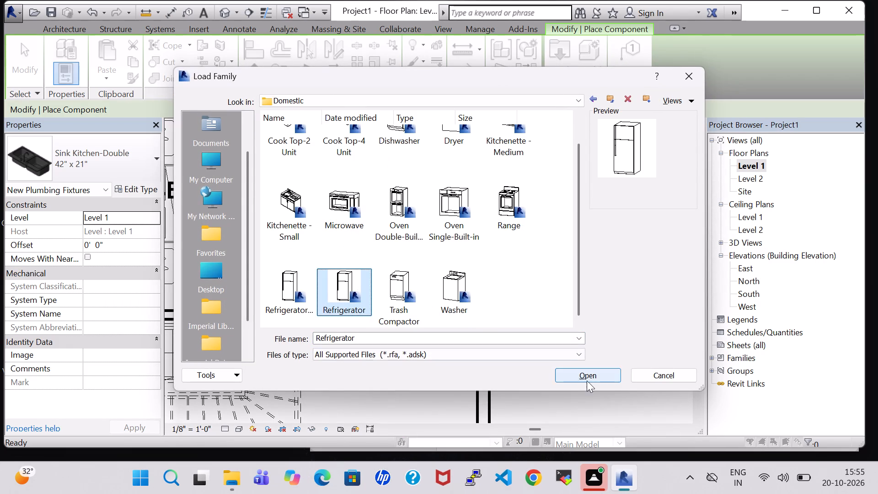
pyautogui.click(587, 381)
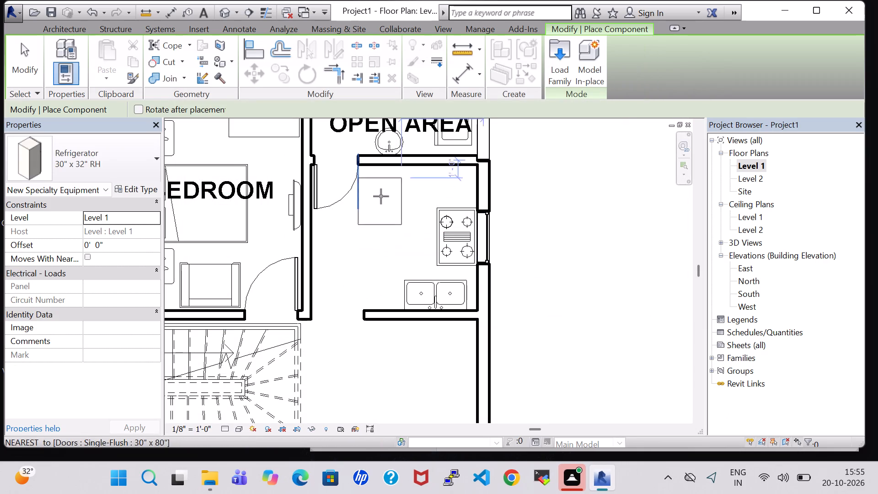
# Place the 30" x 32" RH refrigerator against the wall below the open area, beside the door.
pyautogui.click(386, 188)
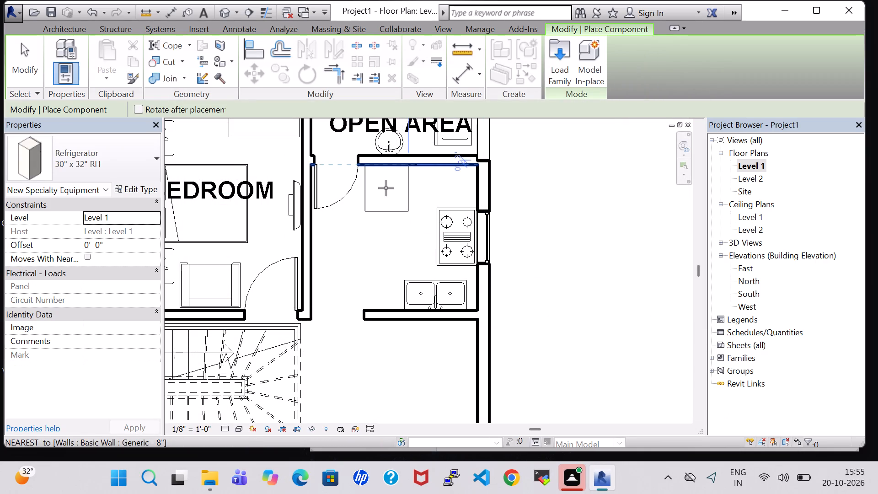
pyautogui.press('space')
pyautogui.press('Escape')
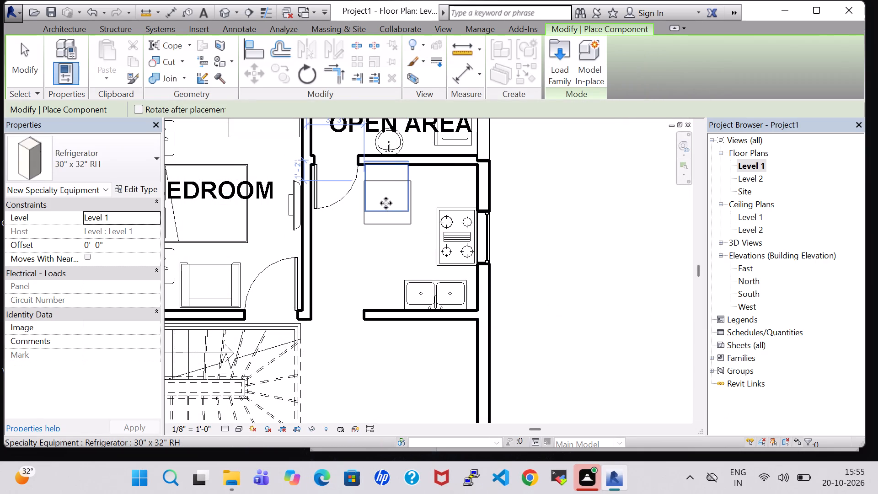
pyautogui.press('Escape')
# Nudge the refrigerator slightly south, off the wall below the open area.
pyautogui.click(386, 203)
pyautogui.press('Down')
pyautogui.press('Down')
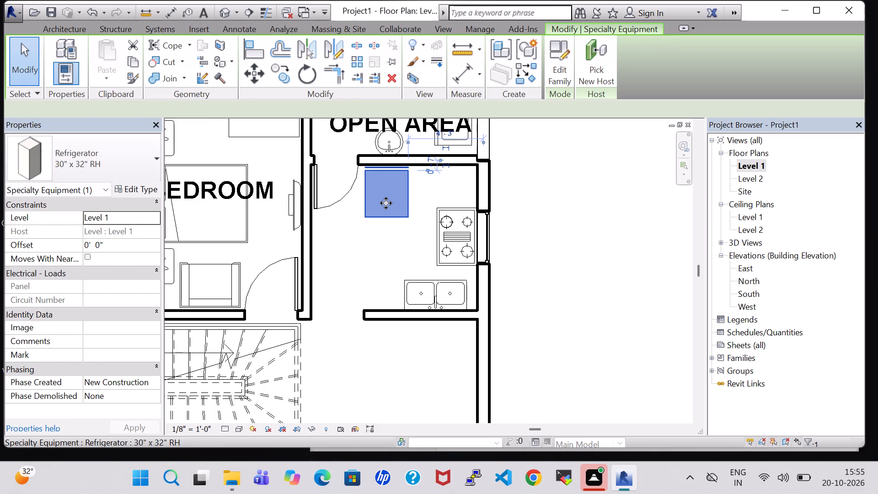
pyautogui.press('Down')
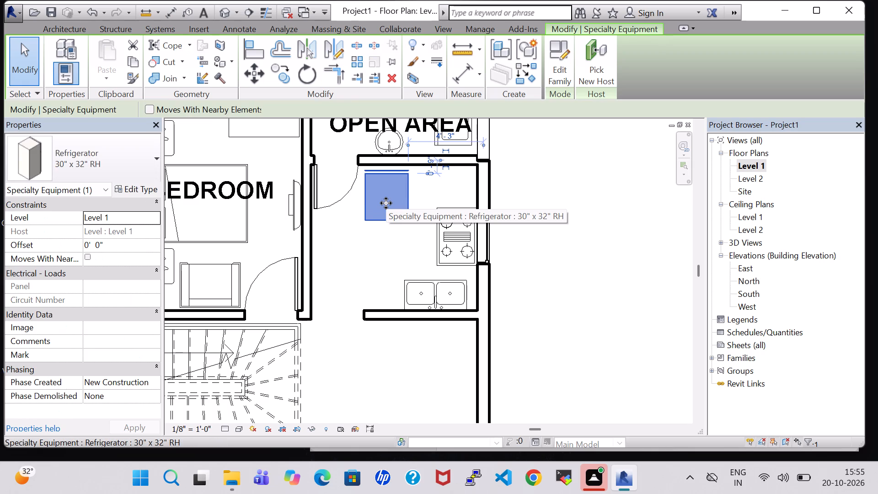
pyautogui.press('Up')
pyautogui.click(589, 189)
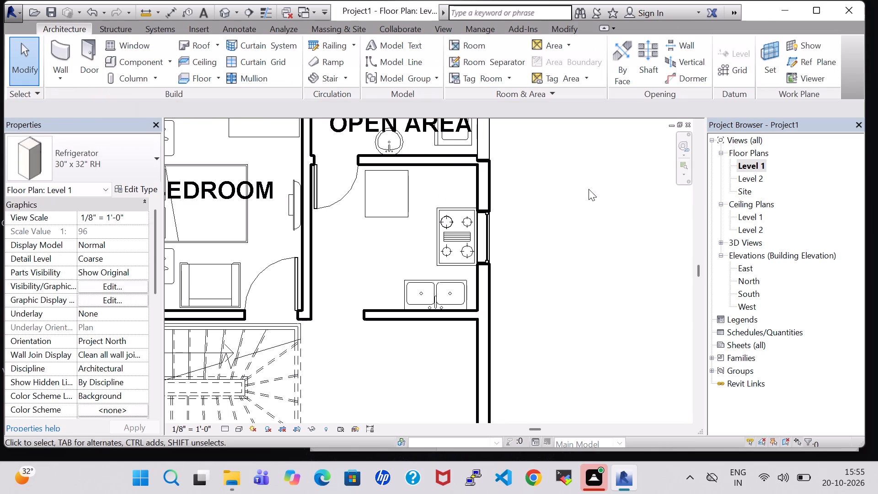
# Examine the refrigerator, cook top, window and sink in the 3D view from several sides.
pyautogui.click(217, 14)
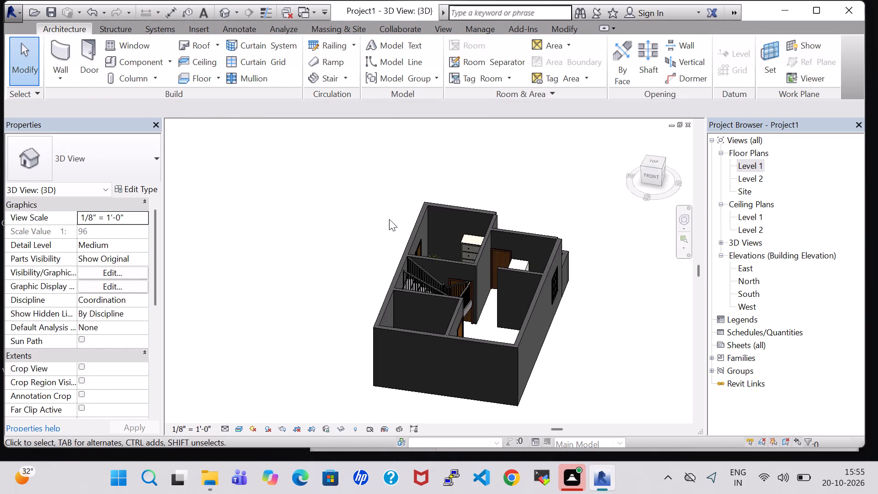
pyautogui.keyDown('shift'); pyautogui.moveTo(481, 171); pyautogui.dragTo(479, 204, button='middle'); pyautogui.keyUp('shift')
pyautogui.keyDown('shift'); pyautogui.moveTo(479, 207); pyautogui.dragTo(476, 233, button='middle'); pyautogui.keyUp('shift')
pyautogui.keyDown('shift'); pyautogui.moveTo(476, 238); pyautogui.dragTo(471, 253, button='middle'); pyautogui.keyUp('shift')
pyautogui.keyDown('shift'); pyautogui.moveTo(470, 254); pyautogui.dragTo(464, 260, button='middle'); pyautogui.keyUp('shift')
pyautogui.keyDown('shift'); pyautogui.moveTo(449, 286); pyautogui.dragTo(437, 300, button='middle'); pyautogui.keyUp('shift')
pyautogui.keyDown('shift'); pyautogui.moveTo(430, 302); pyautogui.dragTo(424, 304, button='middle'); pyautogui.keyUp('shift')
pyautogui.keyDown('shift'); pyautogui.middleClick(418, 306); pyautogui.keyUp('shift')
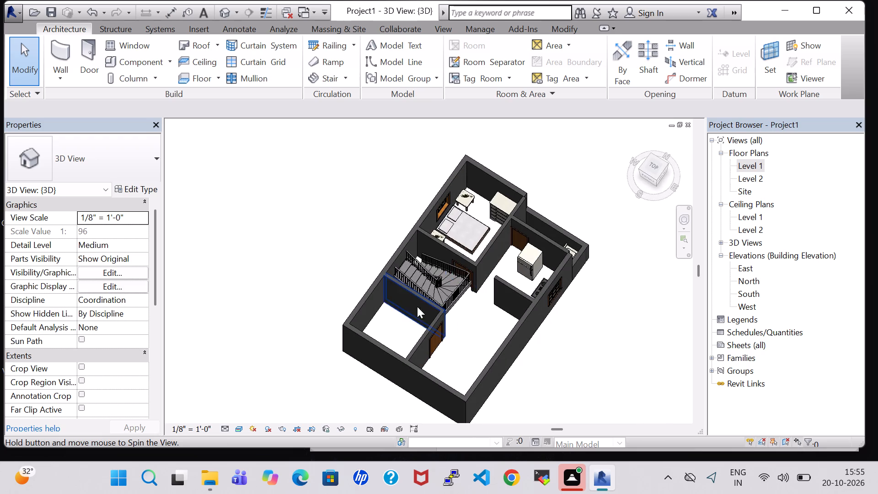
pyautogui.scroll(6, 564, 184)
pyautogui.keyDown('shift'); pyautogui.moveTo(564, 214); pyautogui.dragTo(578, 200, button='middle'); pyautogui.keyUp('shift')
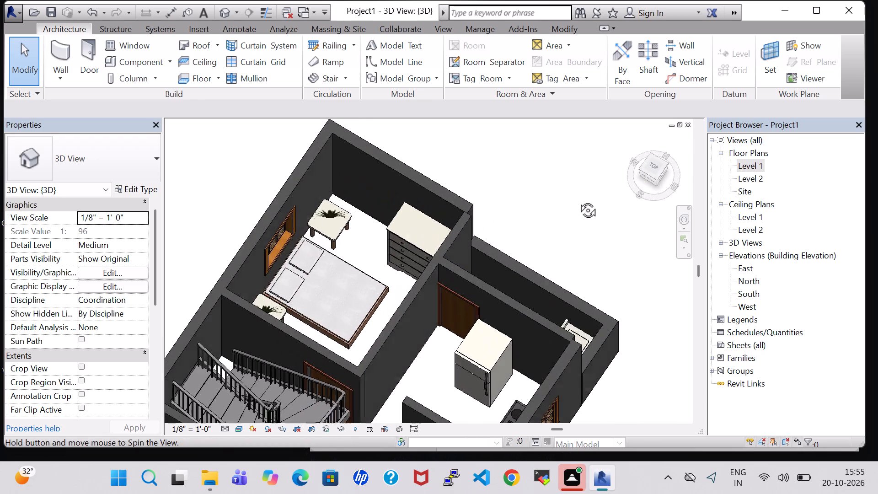
pyautogui.keyDown('shift'); pyautogui.moveTo(578, 200); pyautogui.dragTo(578, 182, button='middle'); pyautogui.keyUp('shift')
pyautogui.moveTo(570, 206); pyautogui.dragTo(588, 166, button='middle')
pyautogui.moveTo(545, 177); pyautogui.dragTo(592, 180, button='middle')
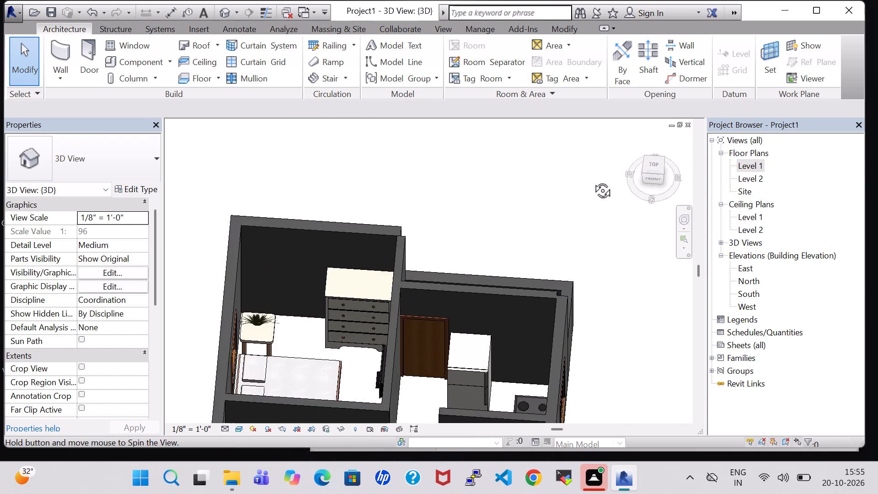
pyautogui.moveTo(592, 180); pyautogui.dragTo(598, 181, button='middle')
pyautogui.scroll(2, 584, 344)
pyautogui.middleClick(592, 355)
pyautogui.moveTo(593, 350); pyautogui.dragTo(566, 223, button='middle')
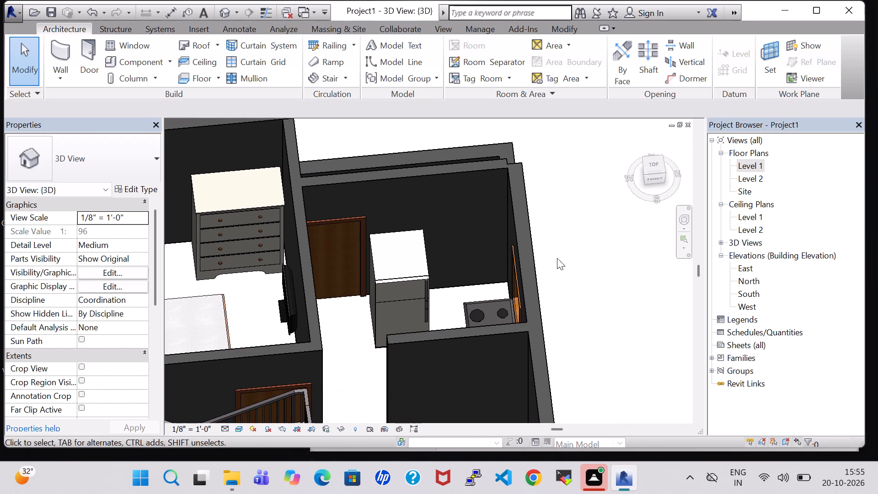
pyautogui.keyDown('shift'); pyautogui.moveTo(555, 268); pyautogui.dragTo(612, 289, button='middle'); pyautogui.keyUp('shift')
pyautogui.moveTo(618, 342); pyautogui.dragTo(461, 236, button='middle')
pyautogui.keyDown('shift'); pyautogui.moveTo(425, 296); pyautogui.dragTo(471, 247, button='middle'); pyautogui.keyUp('shift')
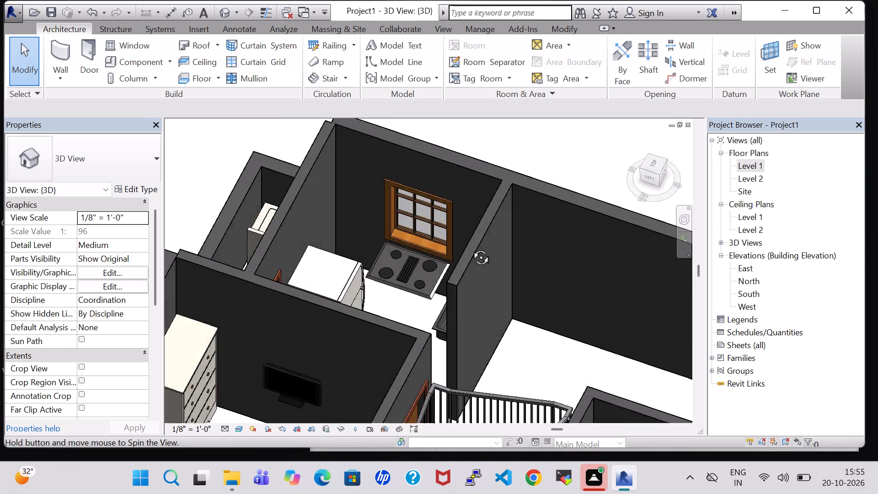
pyautogui.keyDown('shift'); pyautogui.moveTo(471, 247); pyautogui.dragTo(601, 252, button='middle'); pyautogui.keyUp('shift')
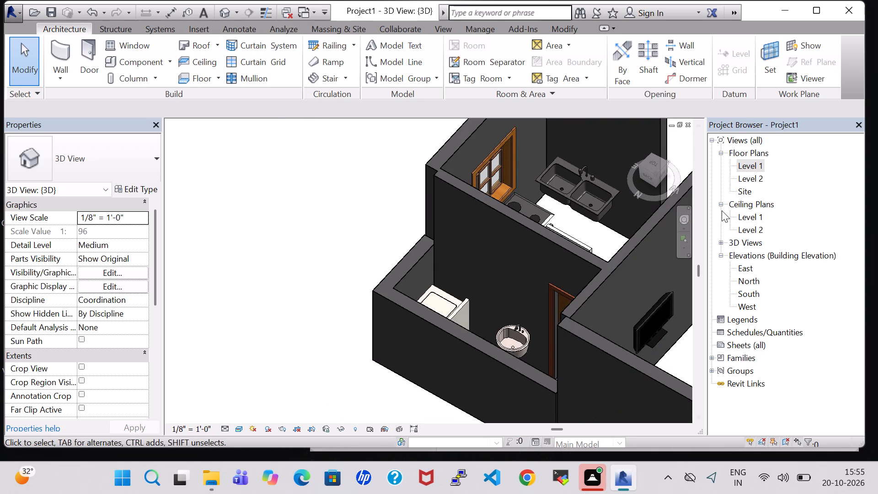
# In the Level 1 floor plan, place a tagged room in the space containing the refrigerator, cook top and sink.
pyautogui.doubleClick(746, 169)
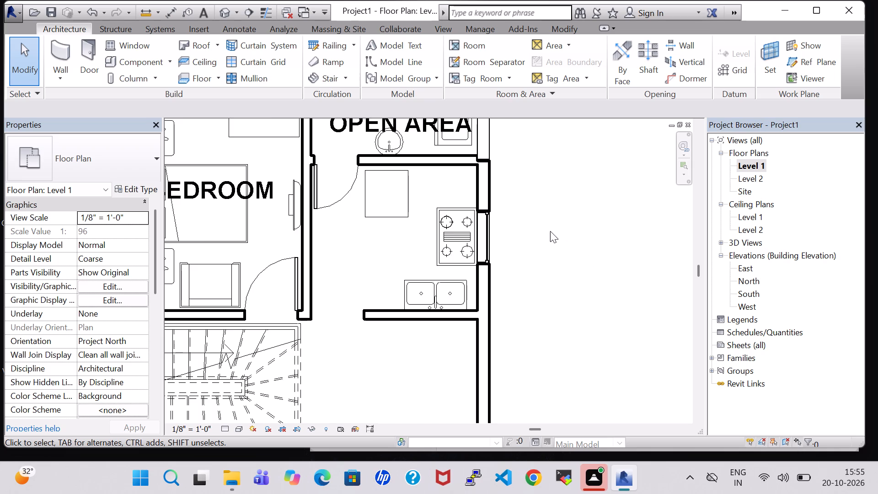
pyautogui.scroll(-3, 550, 231)
pyautogui.click(475, 44)
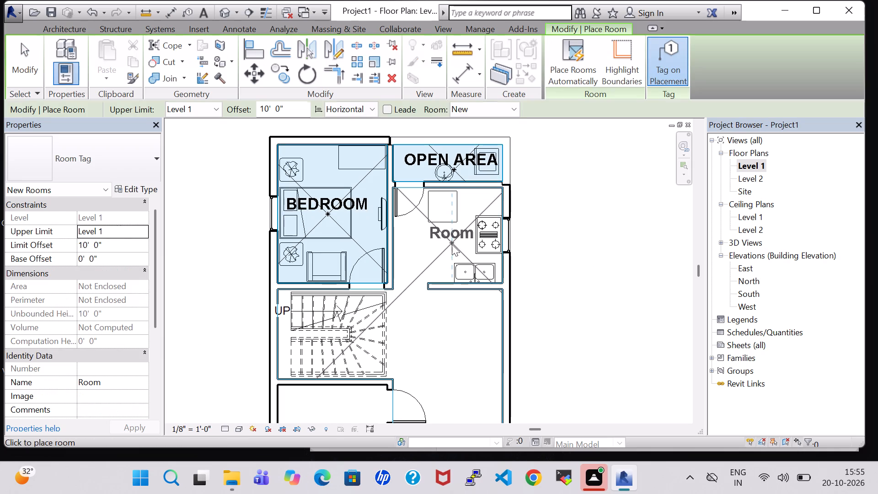
pyautogui.click(450, 247)
pyautogui.press('Escape')
pyautogui.press('Escape')
# Open the new room tag's name for editing and clear it.
pyautogui.doubleClick(449, 241)
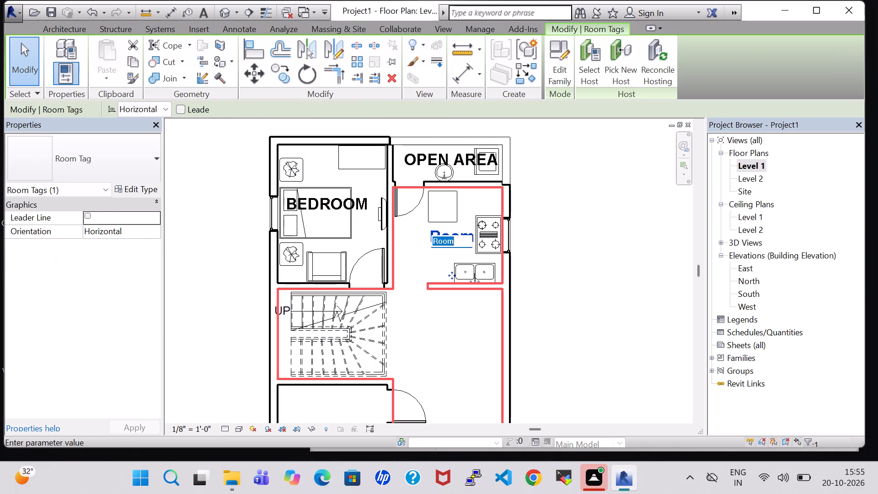
pyautogui.press('BackSpace')
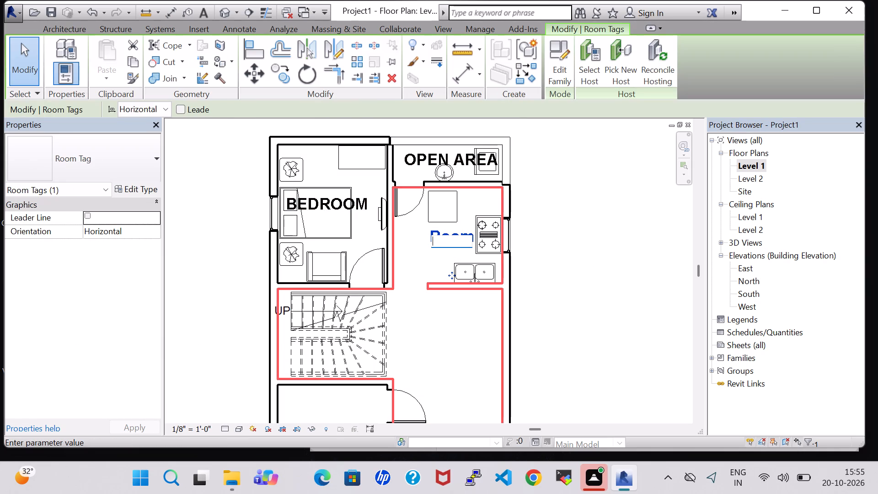
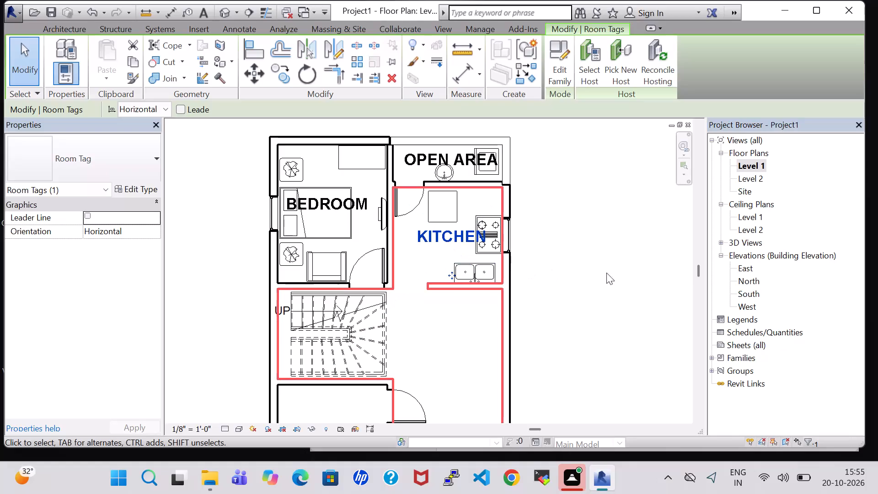
# Nudge the KITCHEN room tag slightly west, away from the cook top.
pyautogui.press('Left')
pyautogui.press('Left')
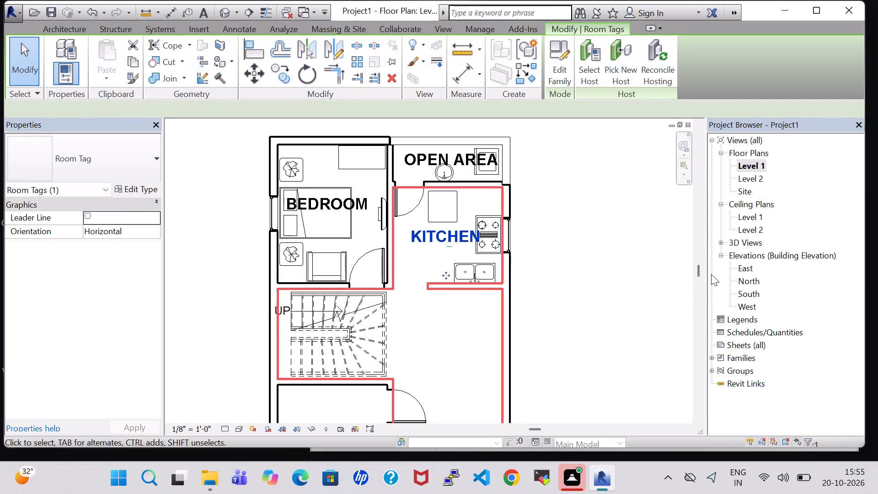
pyautogui.press('Left')
pyautogui.press('Left')
pyautogui.click(608, 276)
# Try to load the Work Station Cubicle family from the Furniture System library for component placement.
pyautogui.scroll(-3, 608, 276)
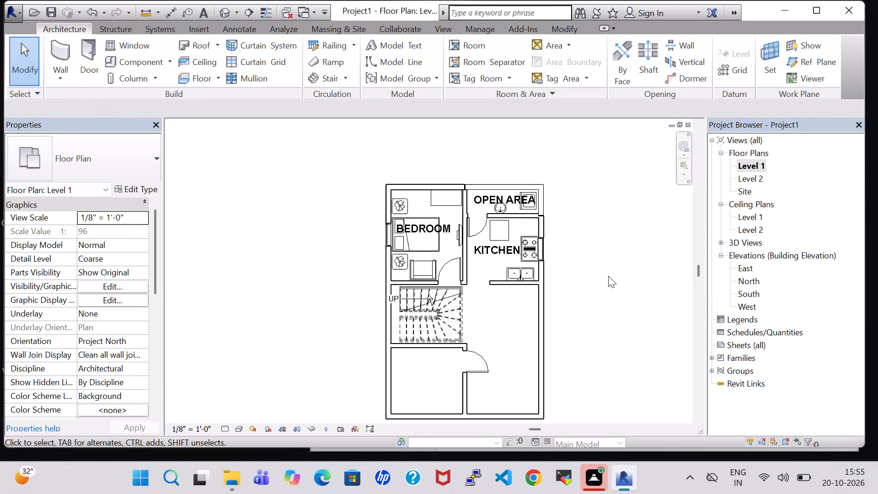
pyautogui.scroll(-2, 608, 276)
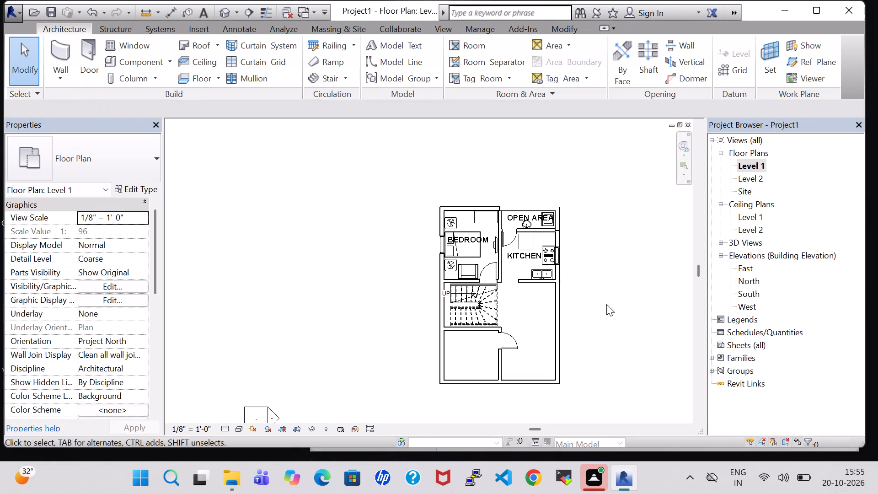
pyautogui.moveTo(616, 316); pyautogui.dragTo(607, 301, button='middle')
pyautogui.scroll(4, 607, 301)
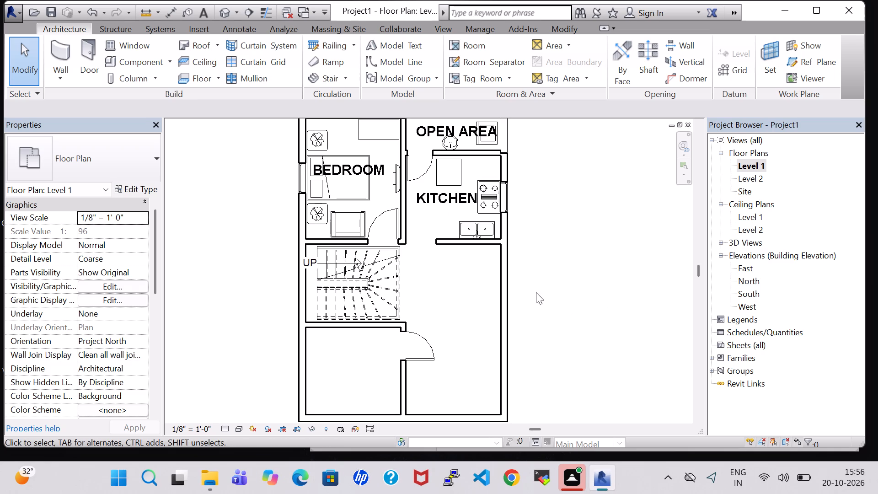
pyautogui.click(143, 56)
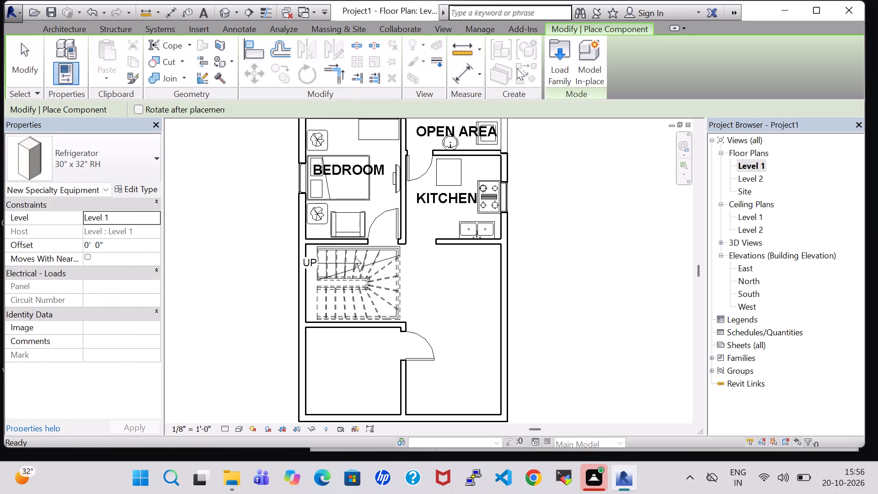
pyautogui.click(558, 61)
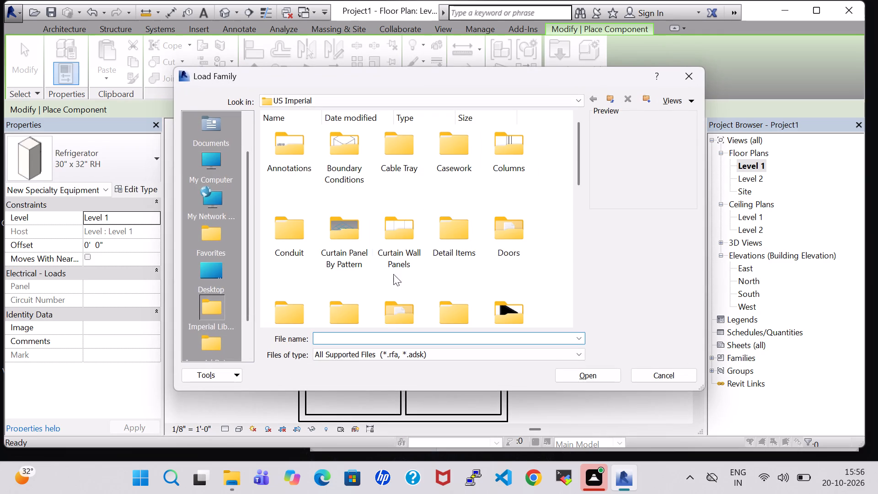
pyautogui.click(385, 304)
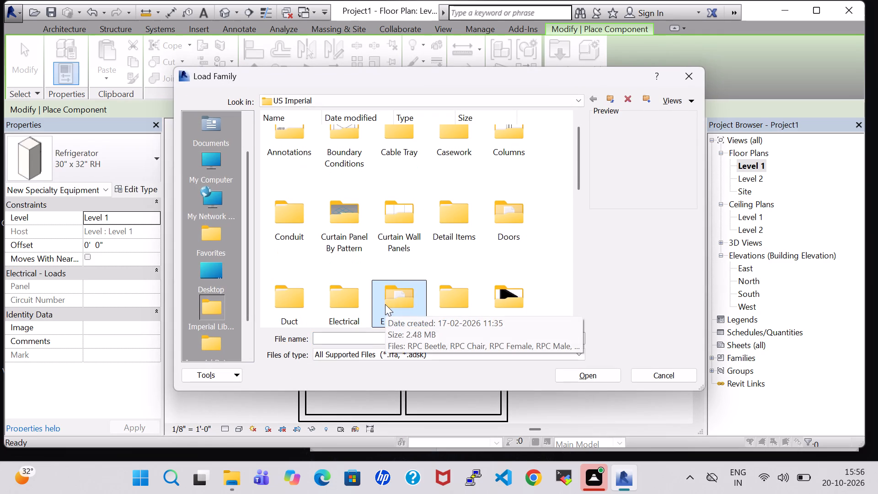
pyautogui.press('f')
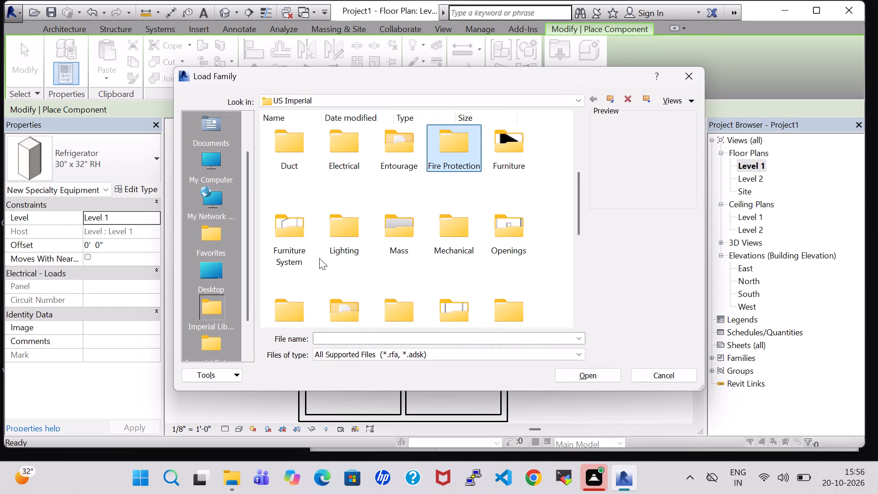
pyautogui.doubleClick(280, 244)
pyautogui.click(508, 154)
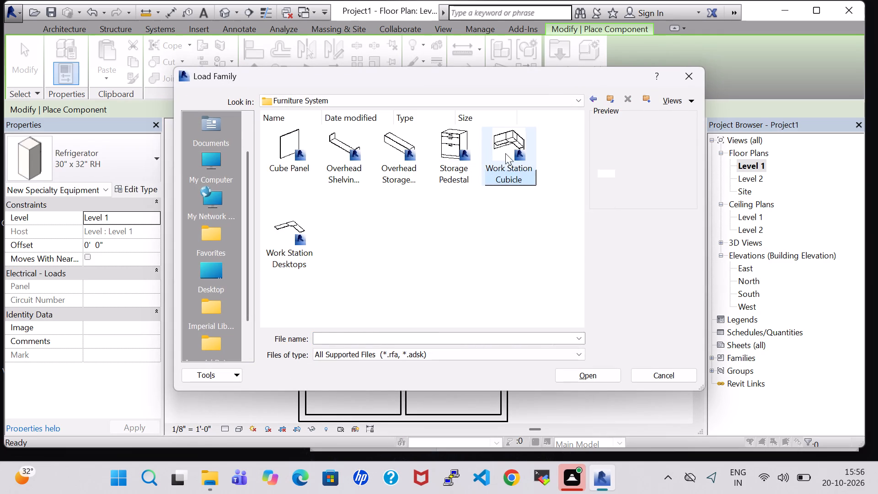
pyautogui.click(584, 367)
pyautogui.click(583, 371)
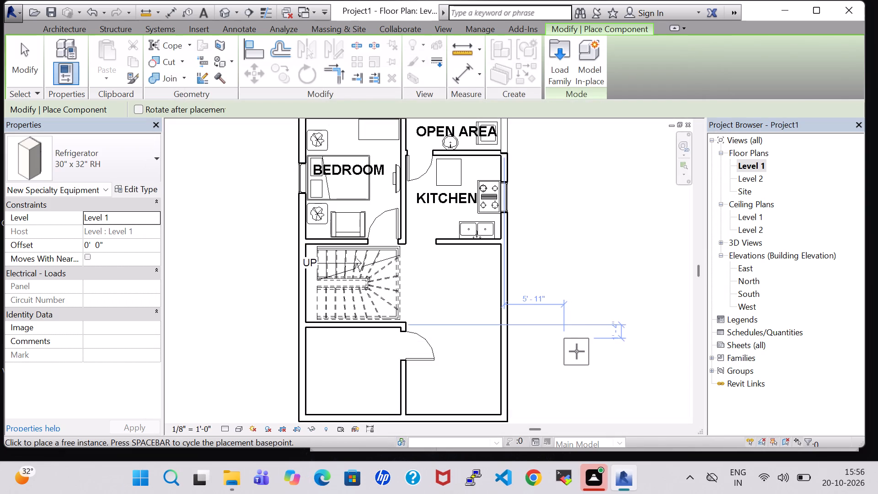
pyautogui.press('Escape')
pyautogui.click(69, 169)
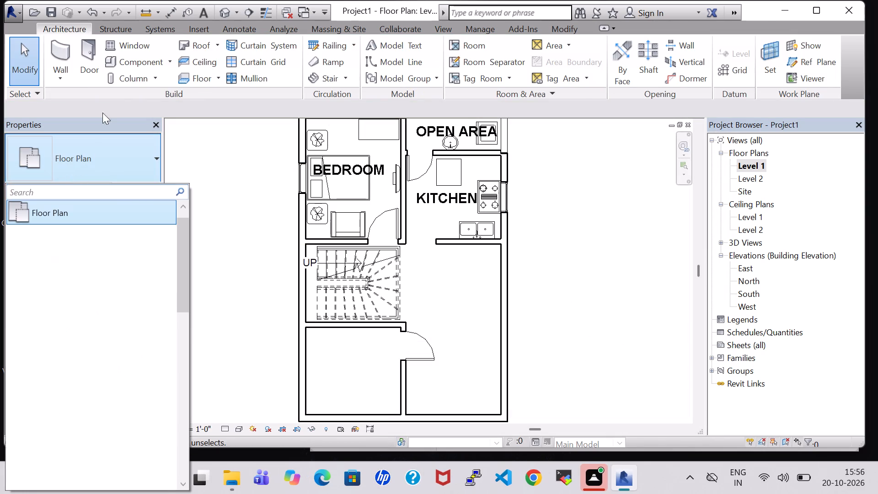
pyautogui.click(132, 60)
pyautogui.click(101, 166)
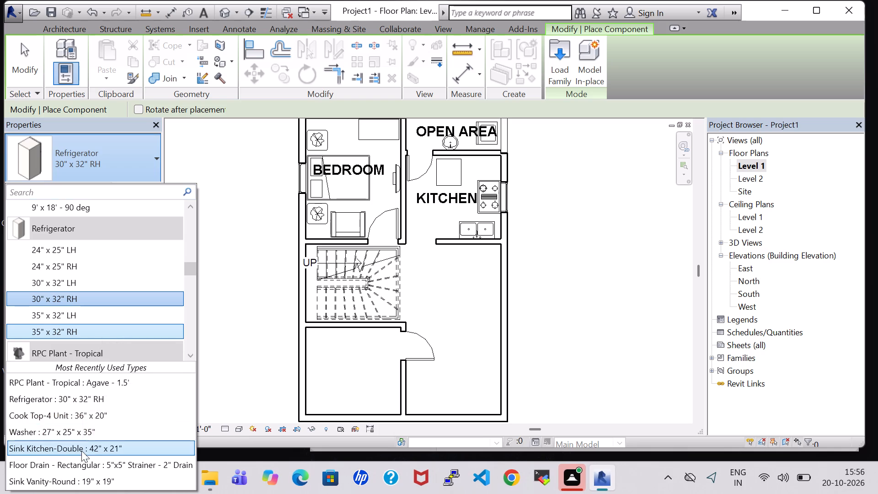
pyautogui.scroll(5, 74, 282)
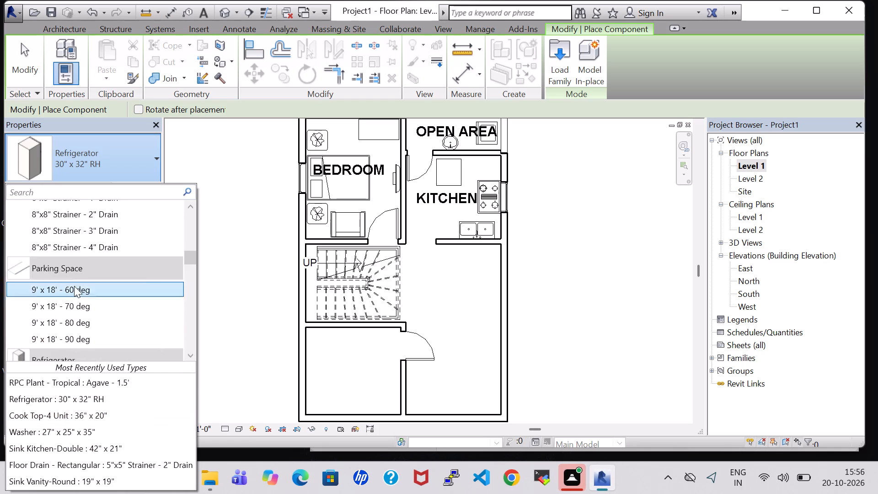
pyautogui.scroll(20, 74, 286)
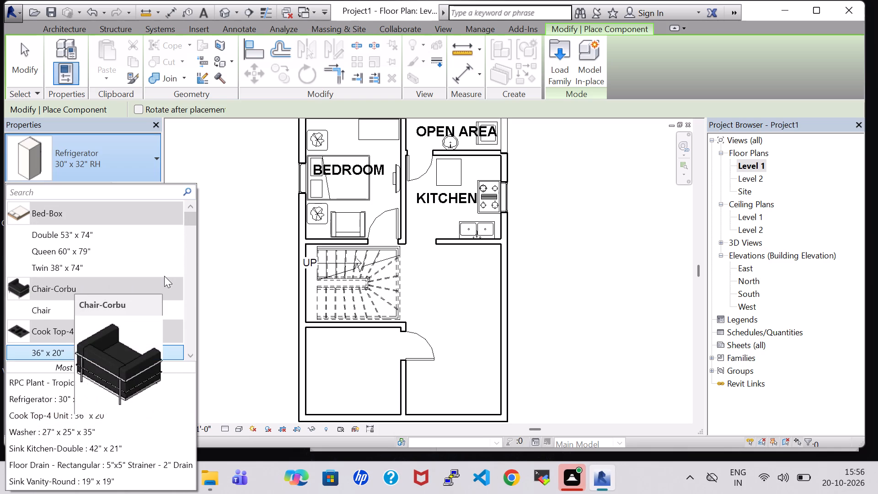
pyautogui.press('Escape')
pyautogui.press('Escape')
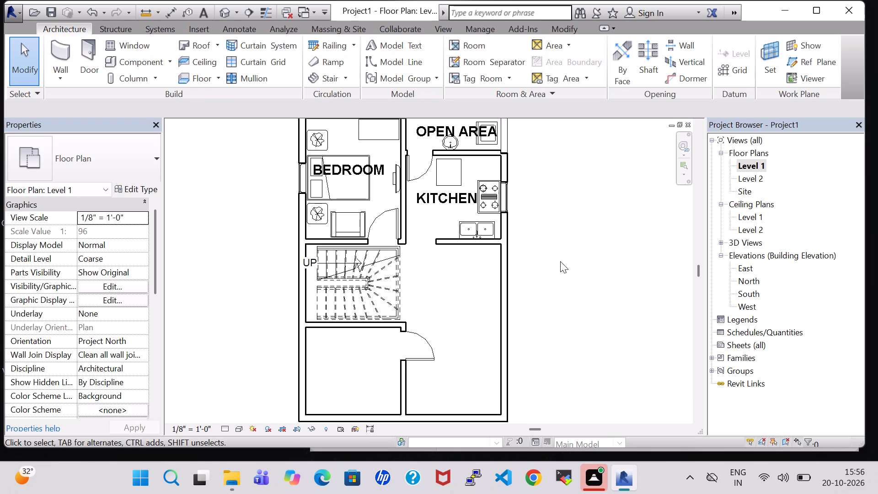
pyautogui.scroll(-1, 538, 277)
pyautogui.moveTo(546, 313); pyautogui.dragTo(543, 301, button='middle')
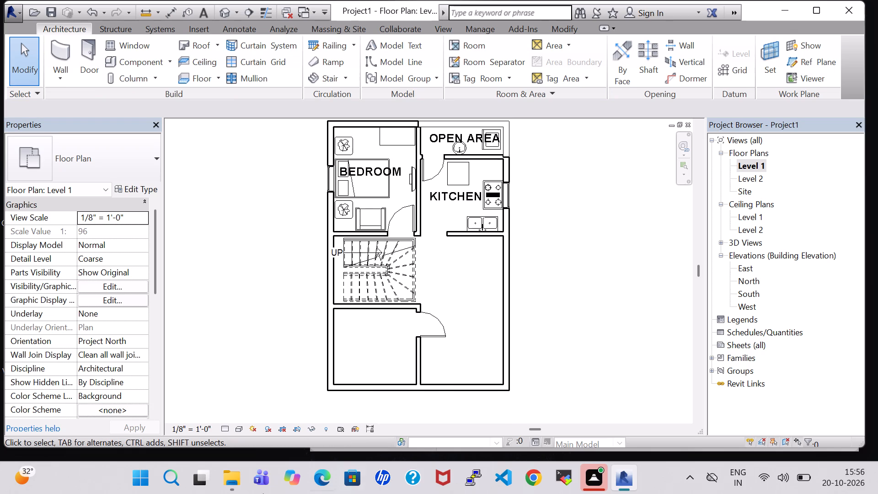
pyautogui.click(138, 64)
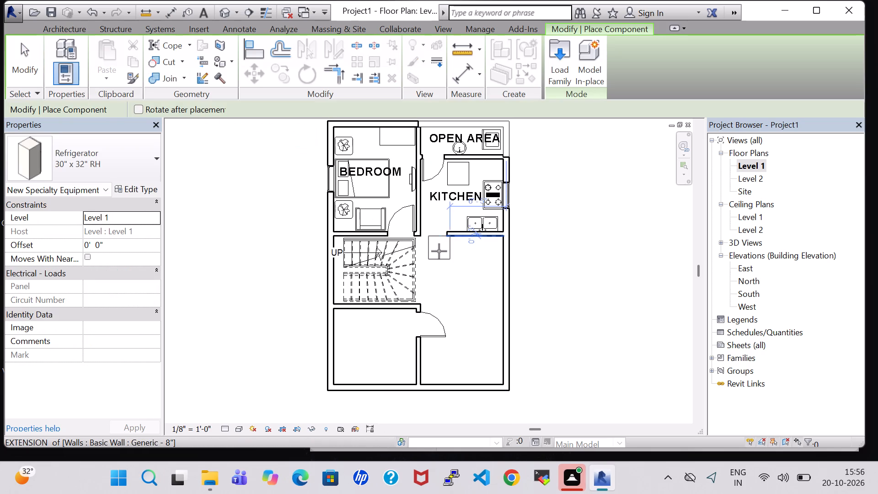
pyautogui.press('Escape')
# Load the Sofa-Corbu family from the Seating folder of the Furniture library for component placement.
pyautogui.click(139, 64)
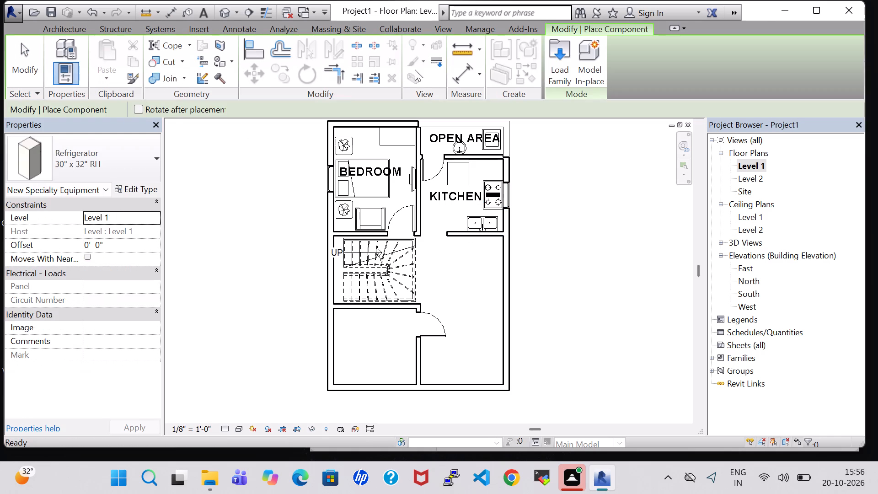
pyautogui.click(566, 57)
pyautogui.doubleClick(502, 322)
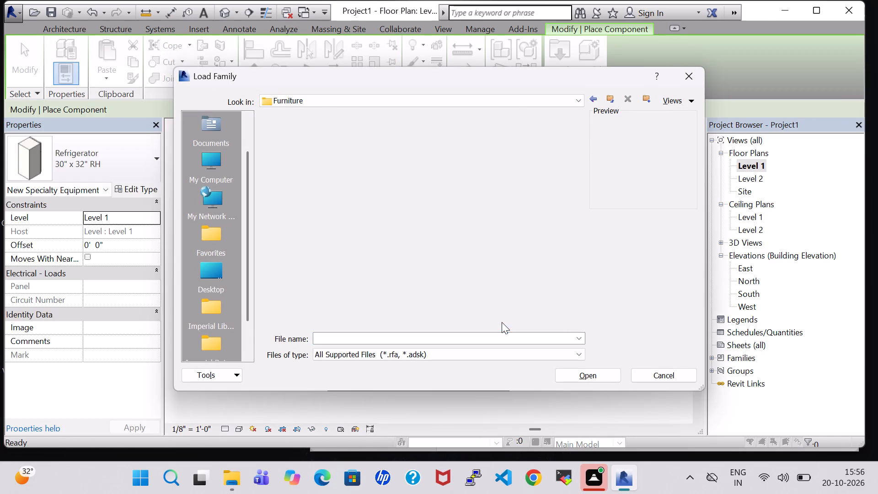
pyautogui.doubleClick(353, 157)
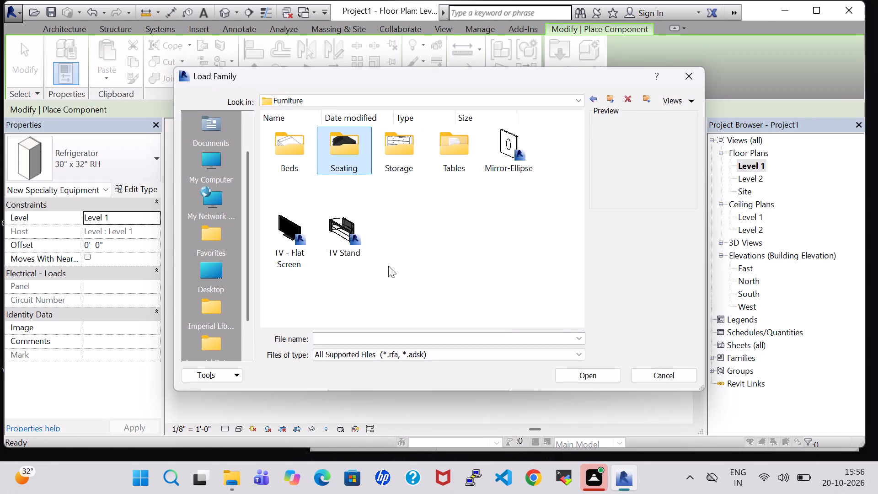
pyautogui.click(388, 266)
pyautogui.doubleClick(342, 168)
pyautogui.click(353, 143)
pyautogui.click(353, 140)
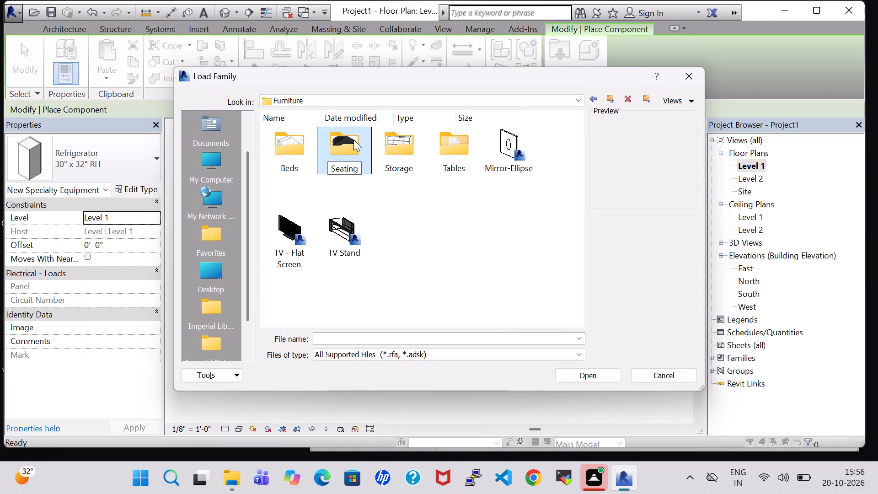
pyautogui.click(434, 240)
pyautogui.doubleClick(357, 144)
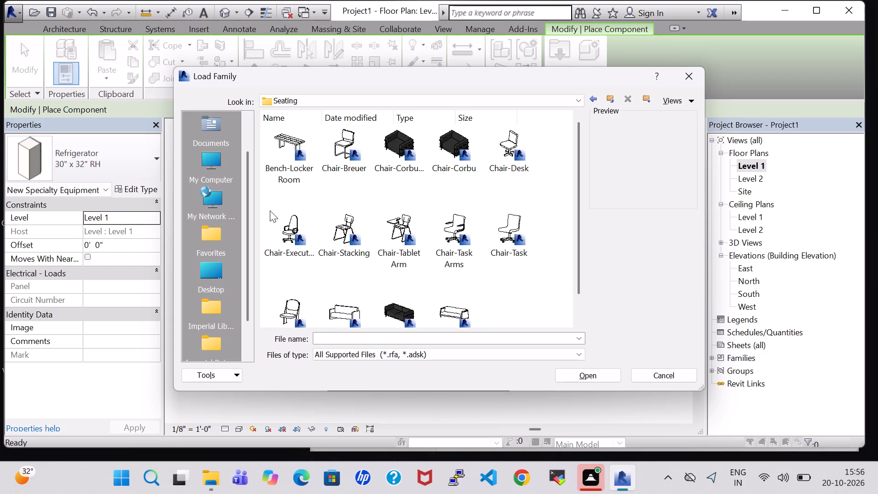
pyautogui.click(387, 320)
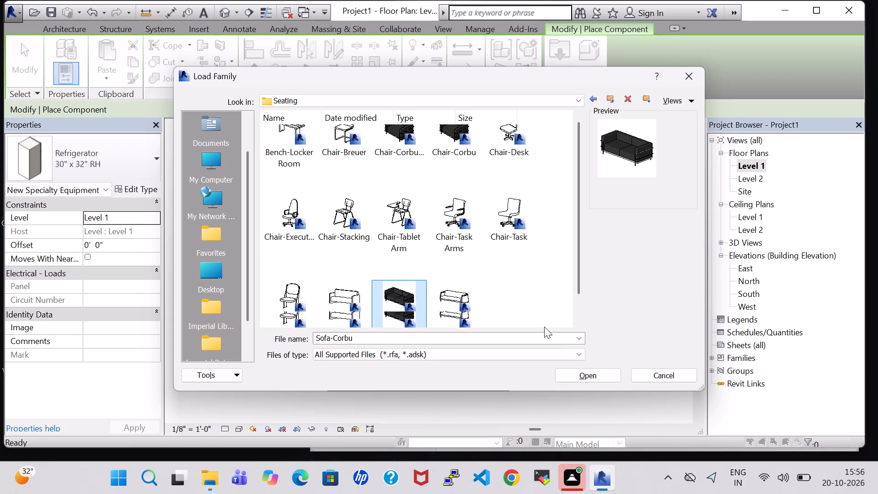
pyautogui.click(577, 375)
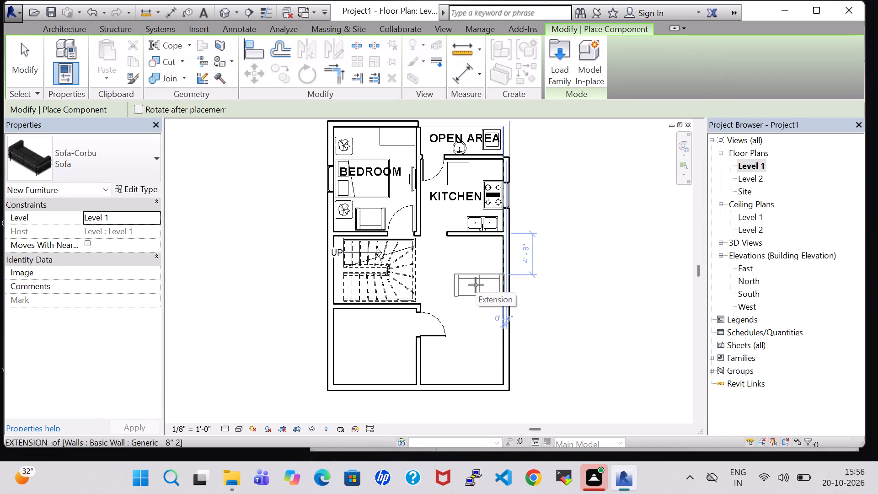
# Place the sofa, rotated parallel to the east wall and against it, in the space south of the kitchen, about 3'-6" from the south wall.
pyautogui.press('space')
pyautogui.press('space')
pyautogui.press('space')
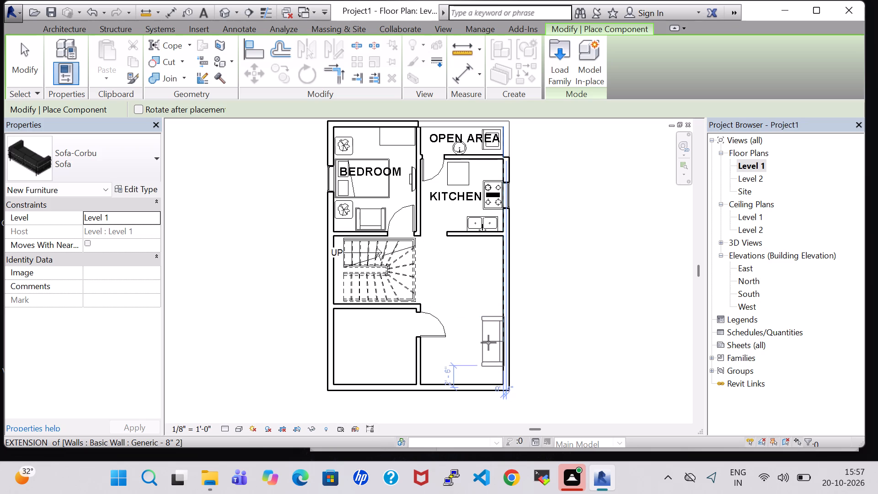
pyautogui.click(488, 333)
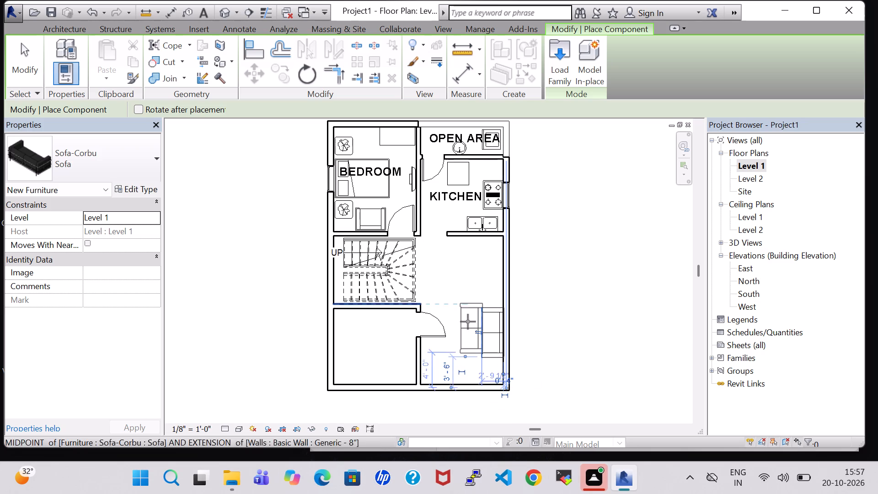
pyautogui.press('Escape')
pyautogui.press('Escape')
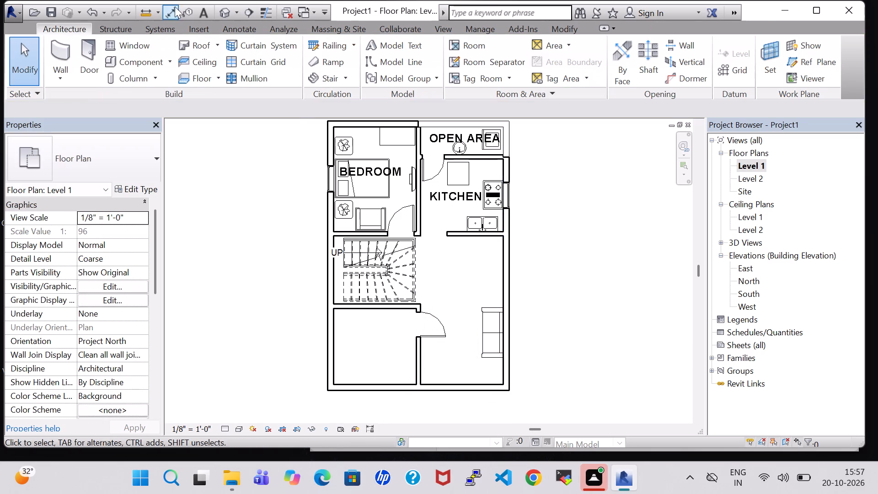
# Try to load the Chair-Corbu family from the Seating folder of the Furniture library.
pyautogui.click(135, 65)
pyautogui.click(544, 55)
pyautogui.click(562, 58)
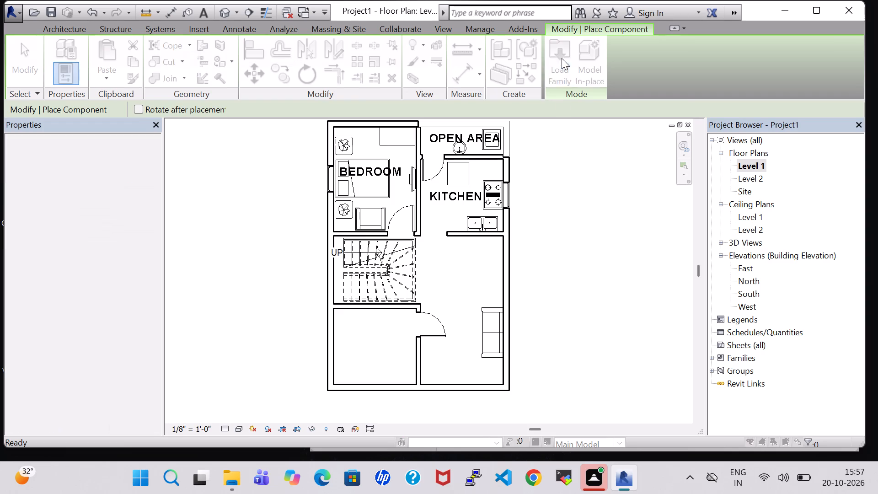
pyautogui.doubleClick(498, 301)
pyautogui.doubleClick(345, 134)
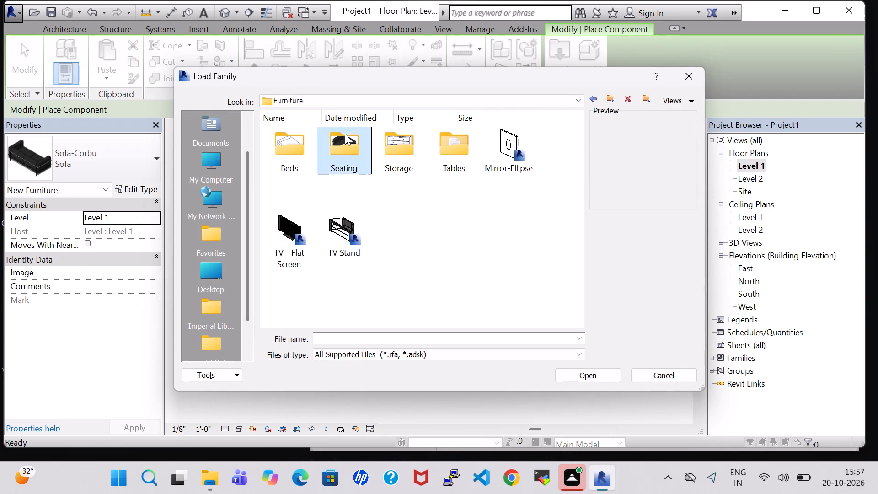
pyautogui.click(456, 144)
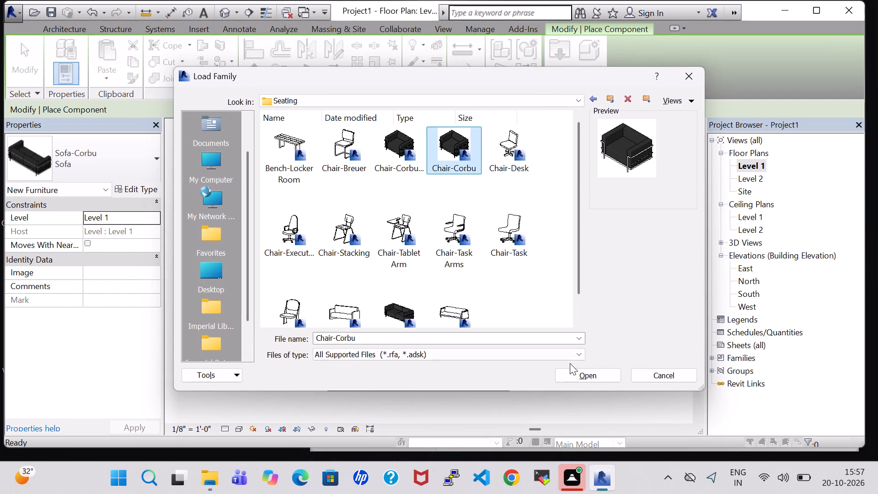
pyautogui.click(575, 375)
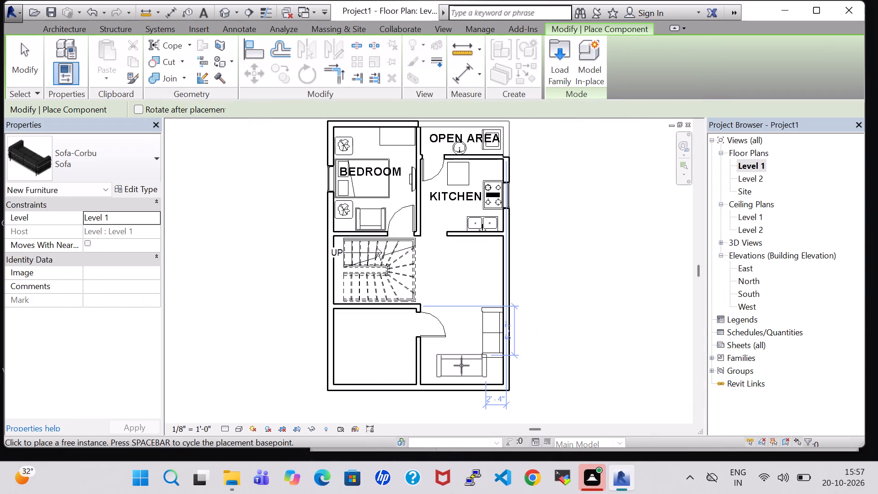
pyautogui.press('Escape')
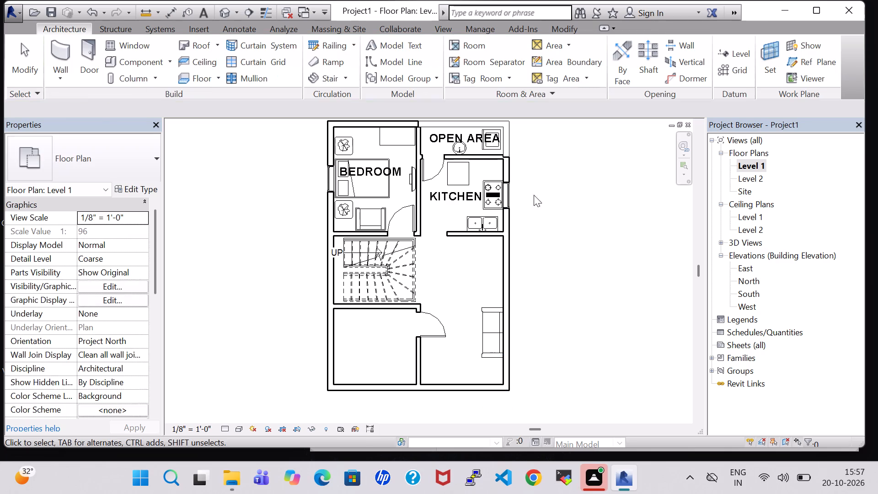
# Place a Chair-Corbu component against the south end of the space below the kitchen, back to the south wall, about 3'-2" from the partition wall.
pyautogui.click(131, 64)
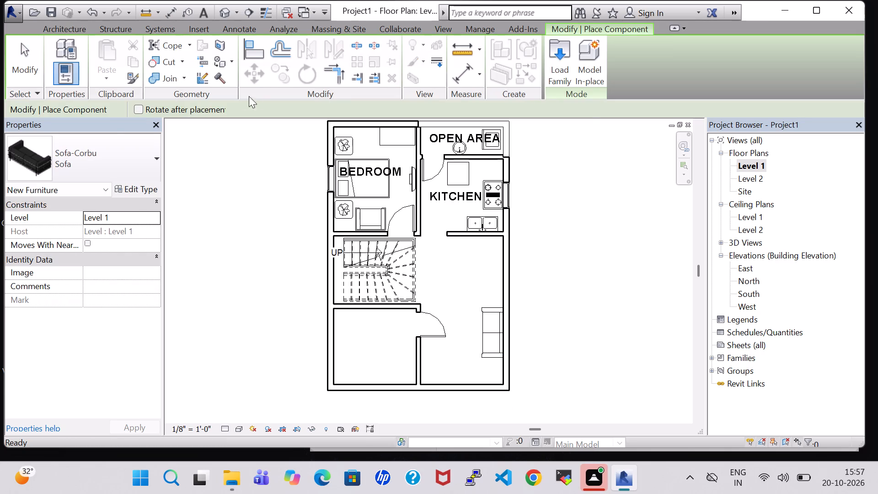
pyautogui.click(106, 146)
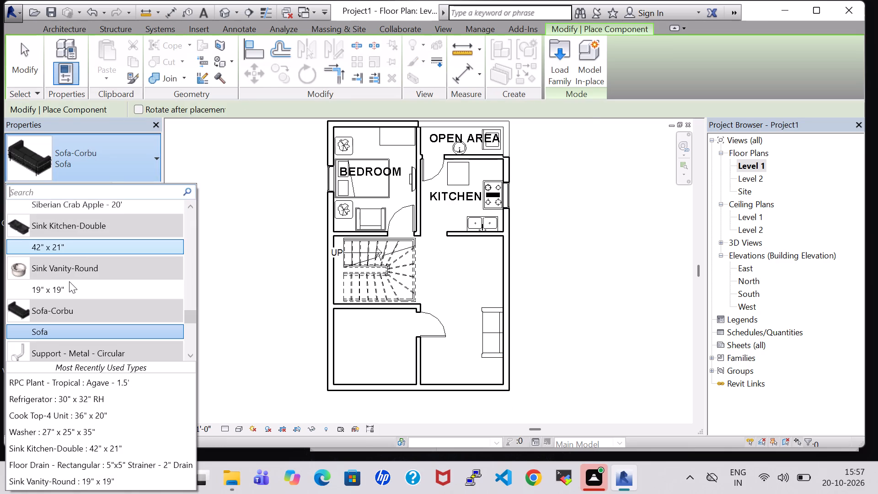
pyautogui.scroll(20, 69, 281)
pyautogui.scroll(4, 69, 281)
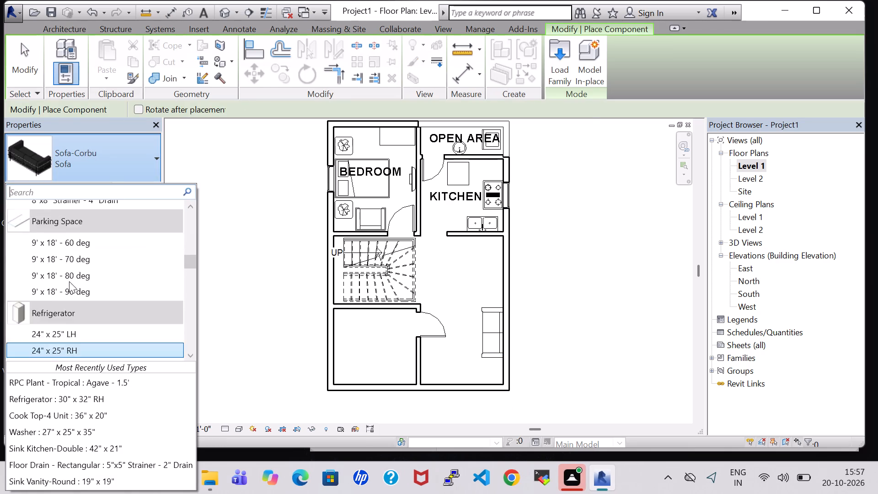
pyautogui.scroll(12, 69, 281)
pyautogui.click(70, 295)
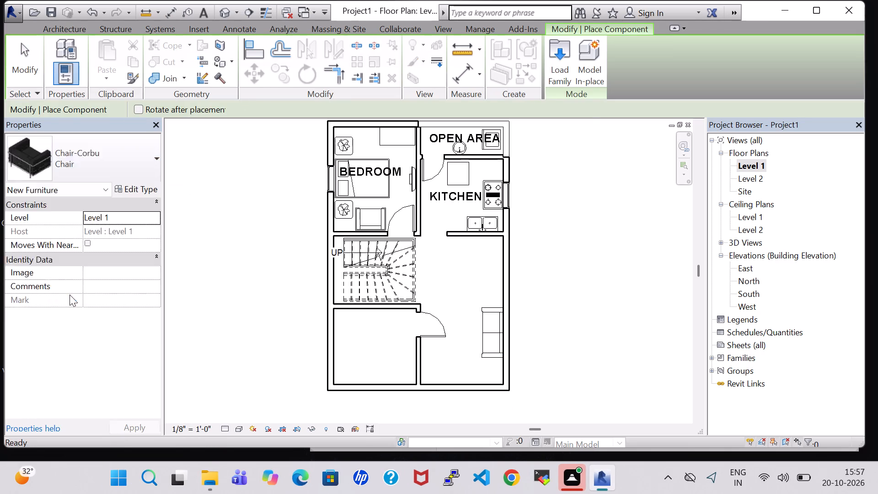
pyautogui.press('space')
pyautogui.press('space')
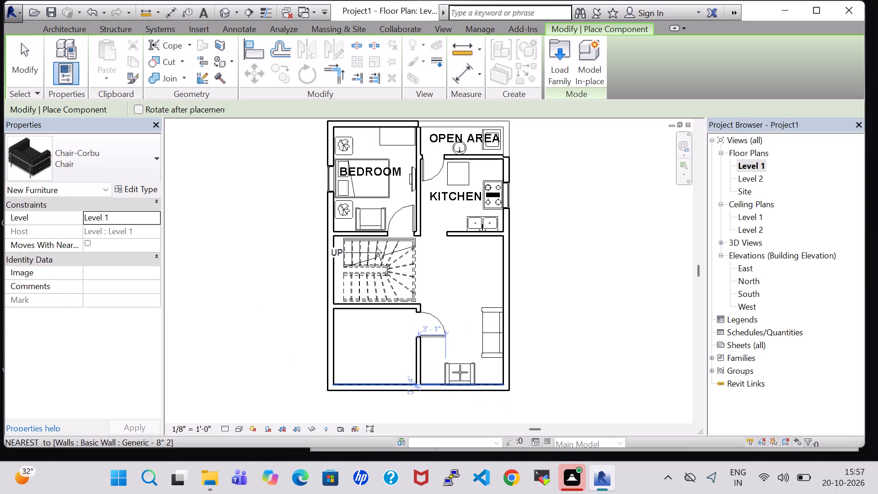
pyautogui.scroll(3, 460, 372)
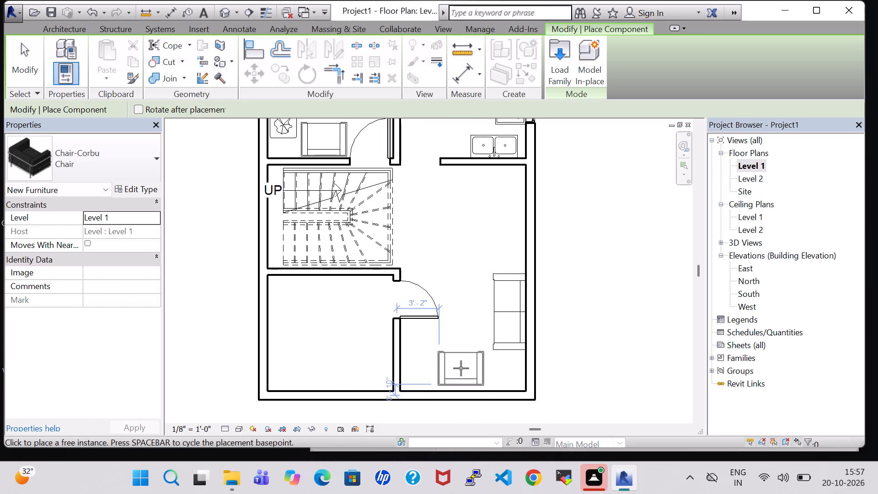
pyautogui.click(461, 368)
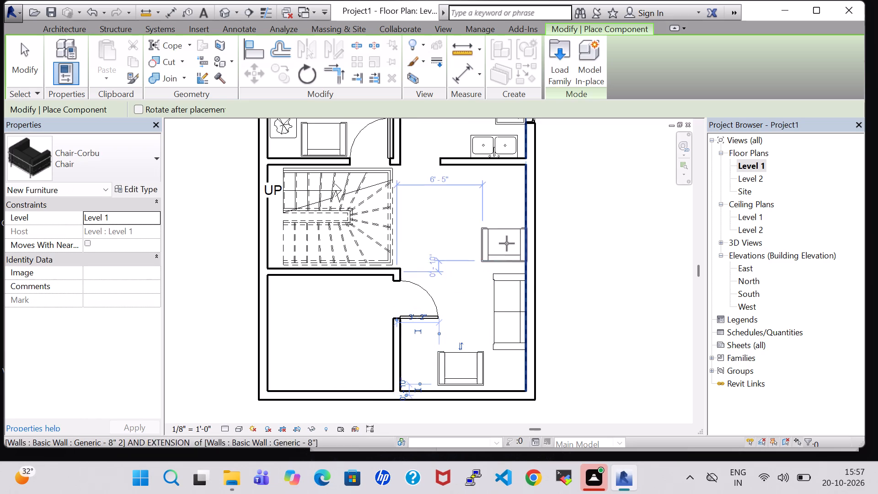
# Place a second Chair-Corbu, rotated with its back to the east wall, just north of the sofa.
pyautogui.press('space')
pyautogui.click(504, 233)
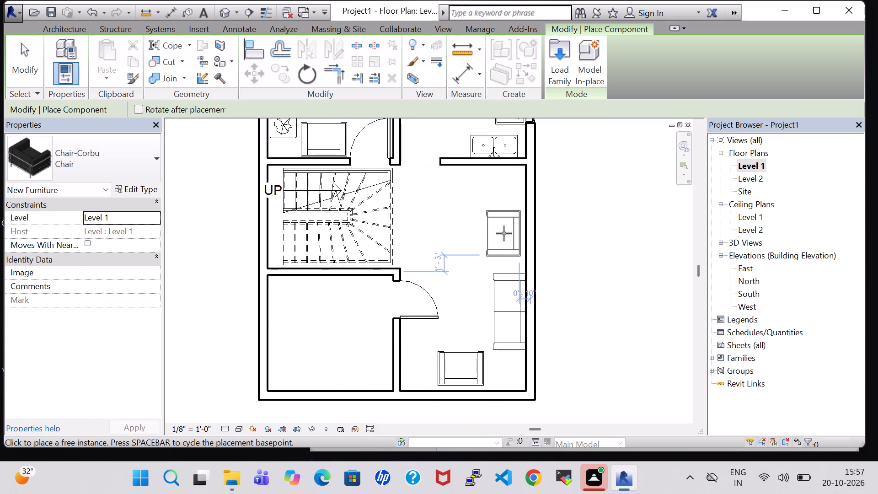
pyautogui.press('Escape')
pyautogui.press('Escape')
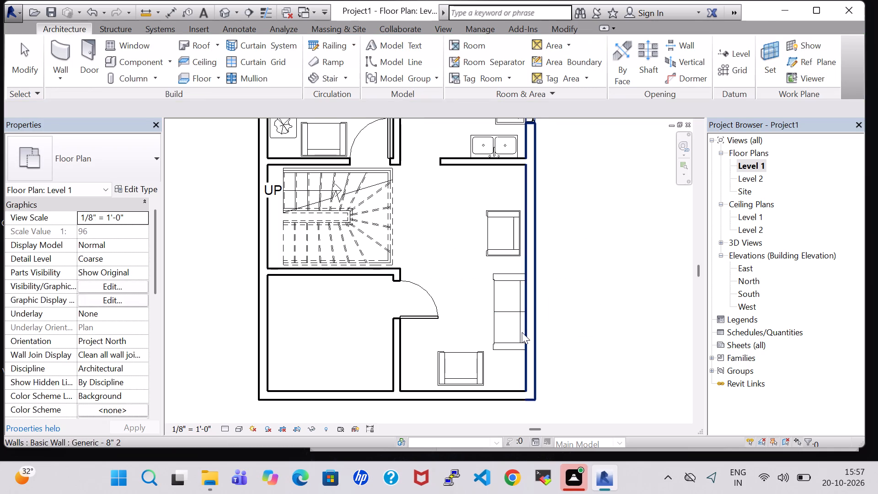
# Nudge the sofa slightly west off the east wall, the south chair towards the south wall and the north chair towards the east wall.
pyautogui.click(506, 335)
pyautogui.press('Left')
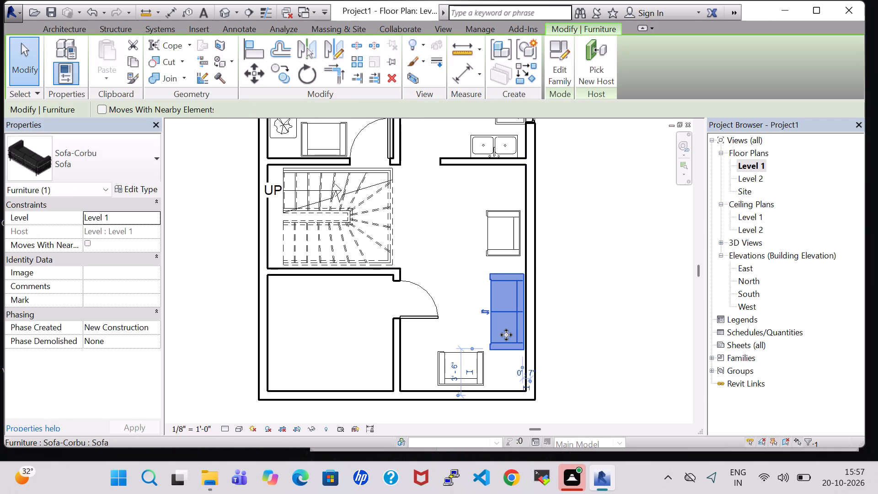
pyautogui.click(506, 366)
pyautogui.click(455, 365)
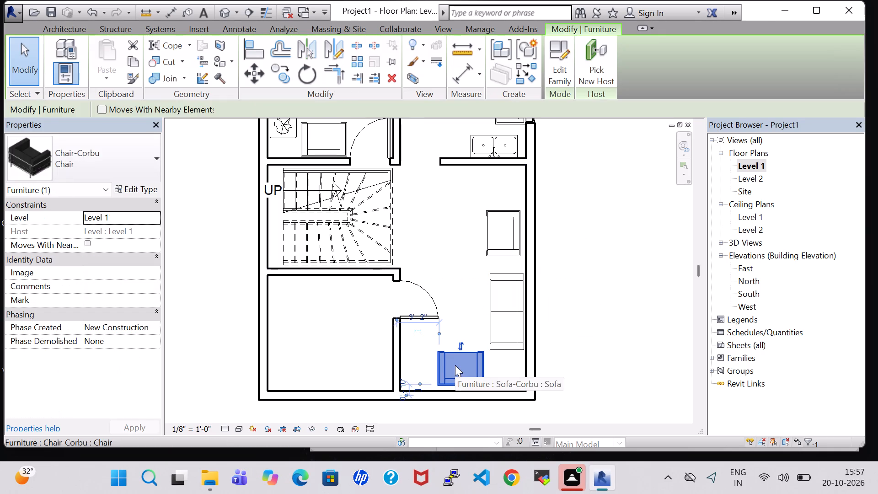
pyautogui.press('Down')
pyautogui.click(608, 333)
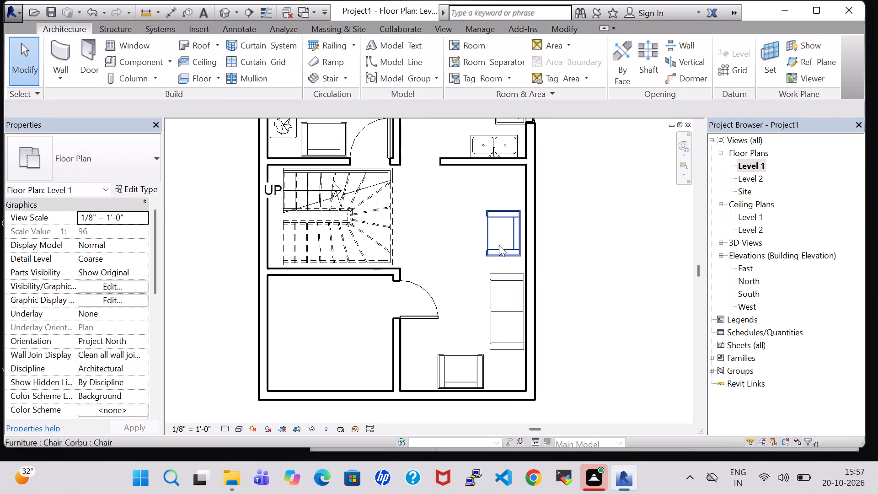
pyautogui.click(499, 245)
pyautogui.press('Right')
pyautogui.click(585, 240)
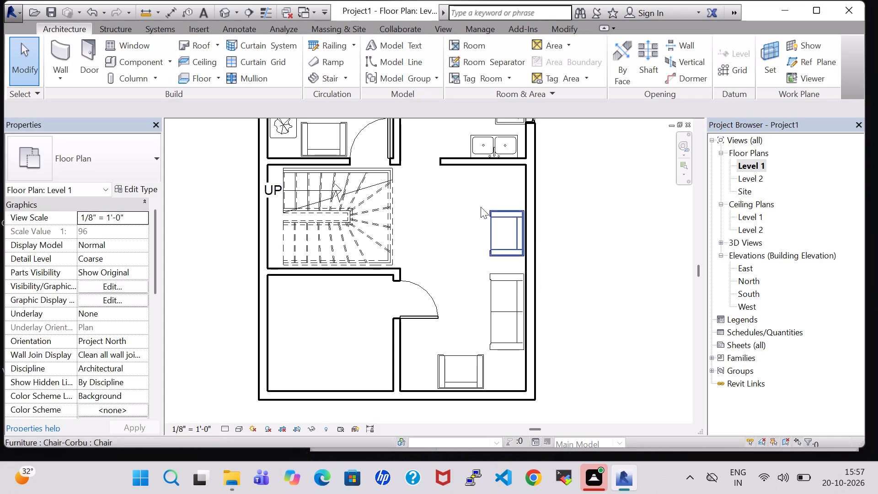
# Create a similar 24" x 24" Table-End from the bedroom's side table and place it just south of the sofa, beside the south chair.
pyautogui.scroll(-2, 394, 195)
pyautogui.click(316, 152)
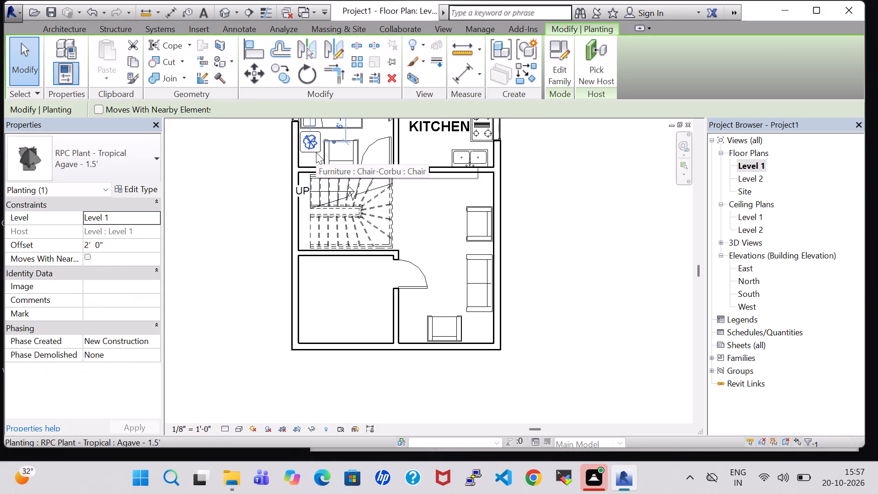
pyautogui.click(233, 172)
pyautogui.scroll(3, 293, 166)
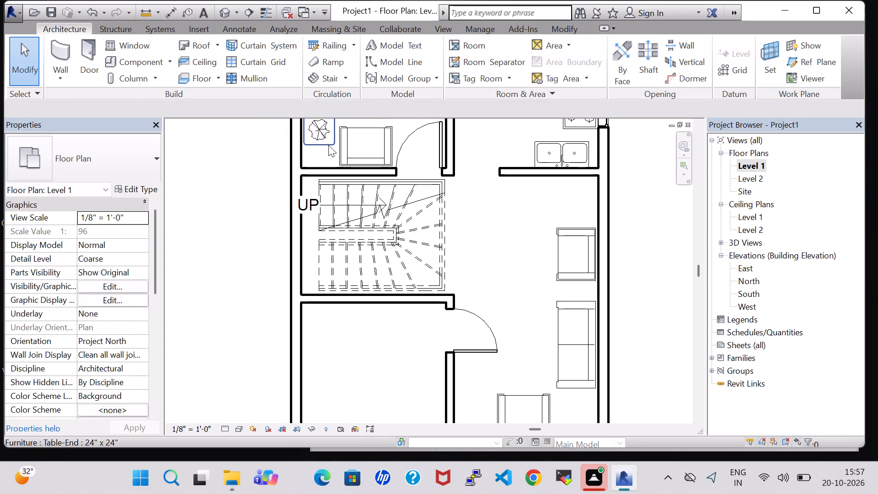
pyautogui.click(328, 145)
pyautogui.rightClick(328, 142)
pyautogui.click(412, 244)
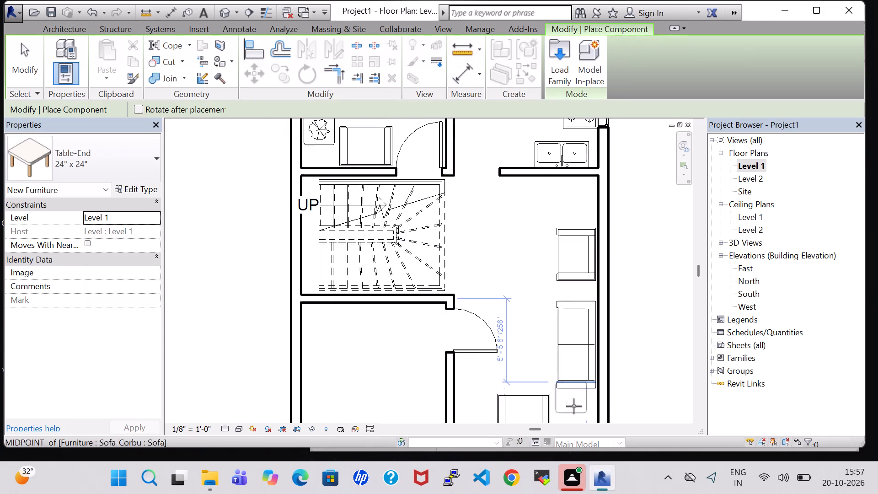
pyautogui.scroll(6, 575, 405)
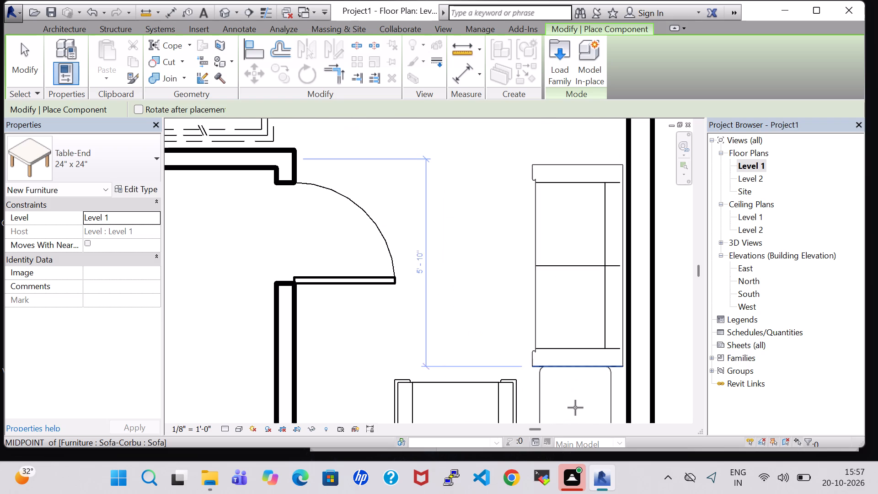
pyautogui.click(575, 409)
pyautogui.press('Escape')
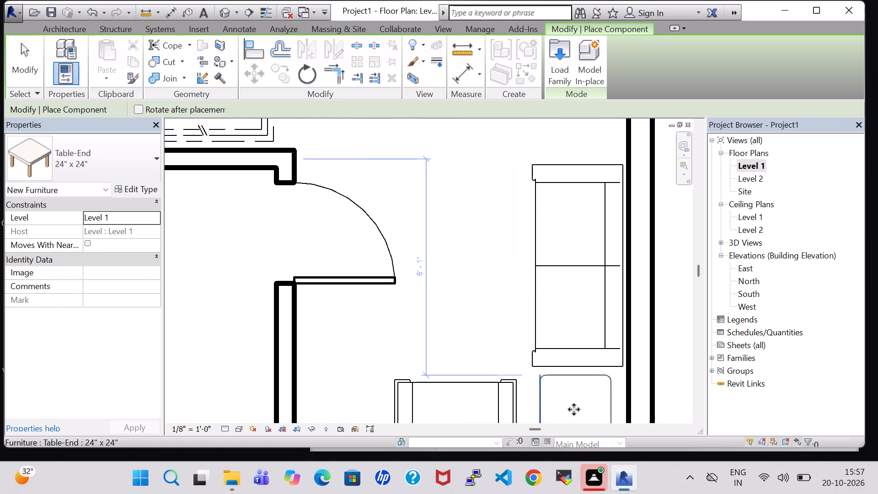
pyautogui.scroll(-7, 574, 409)
pyautogui.press('Escape')
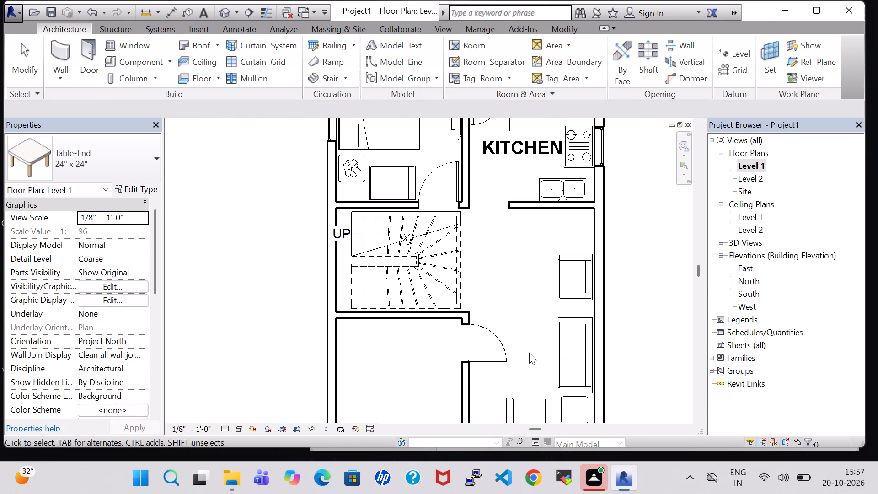
# Nudge the south chair two increments east, up to the end table.
pyautogui.moveTo(529, 353); pyautogui.dragTo(511, 257, button='middle')
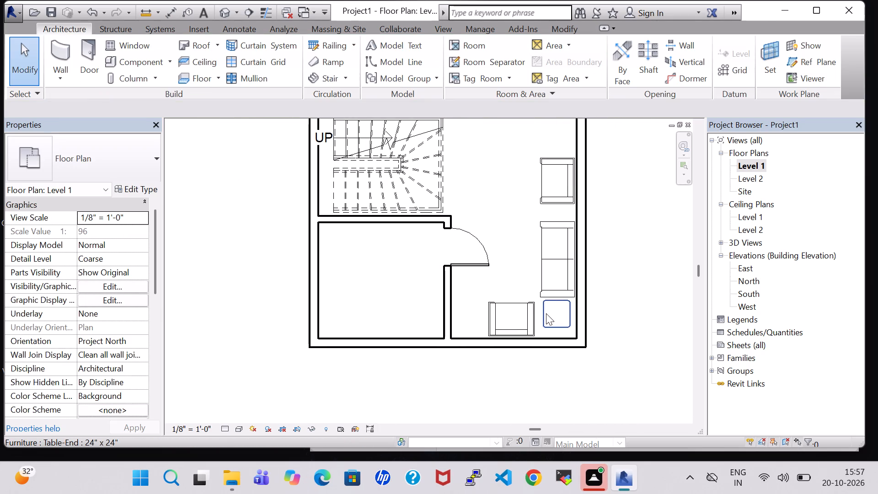
pyautogui.click(529, 316)
pyautogui.press('Right')
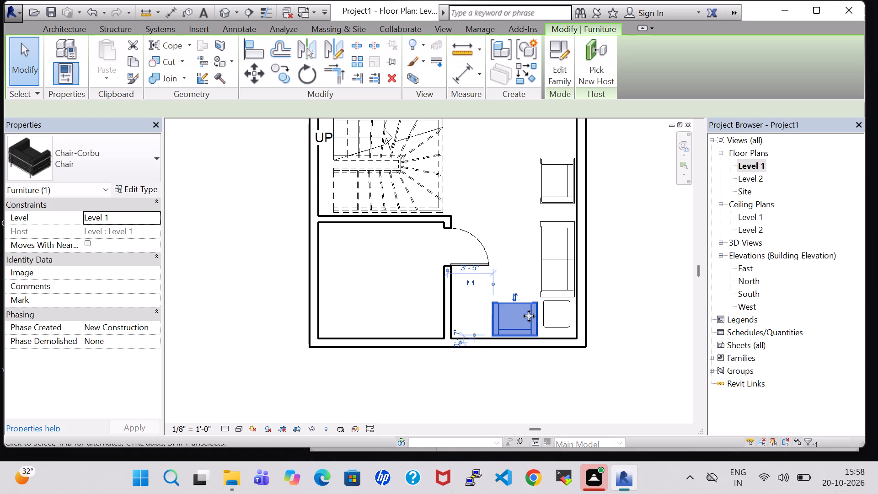
pyautogui.press('Right')
pyautogui.click(687, 279)
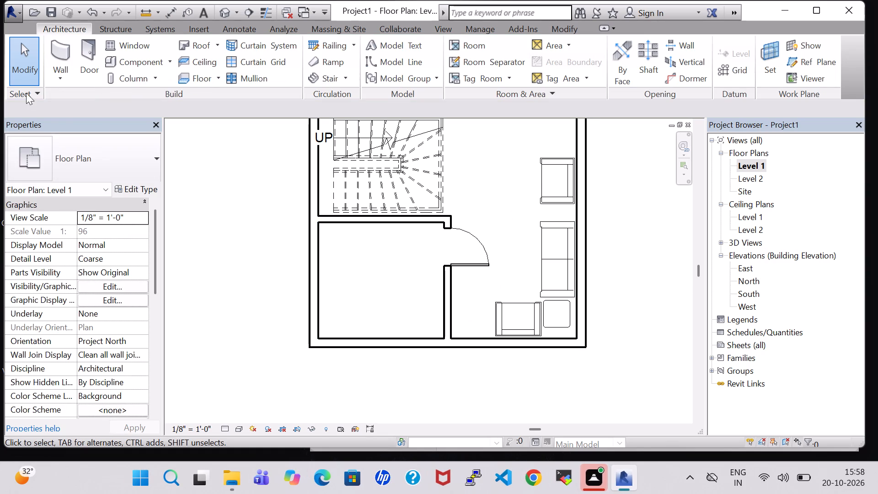
# Load the Table-Ellipse family from the Tables folder of the Furniture library for component placement.
pyautogui.click(128, 61)
pyautogui.click(565, 71)
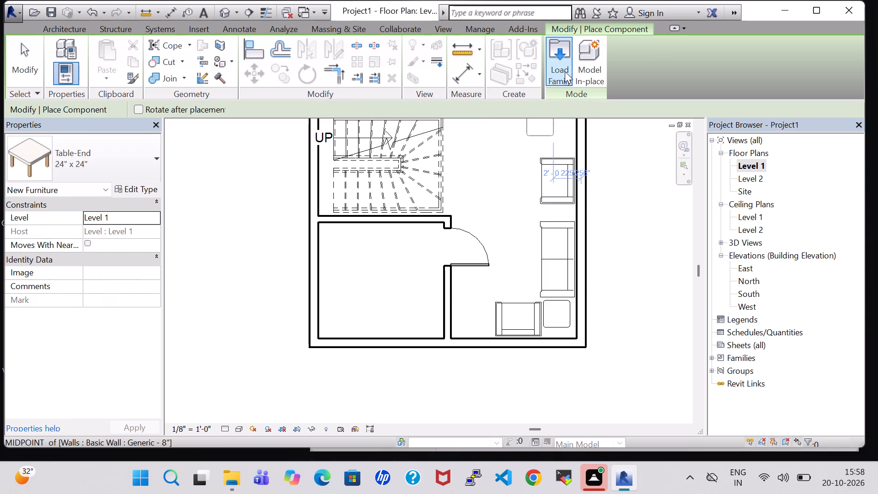
pyautogui.click(509, 326)
pyautogui.doubleClick(507, 311)
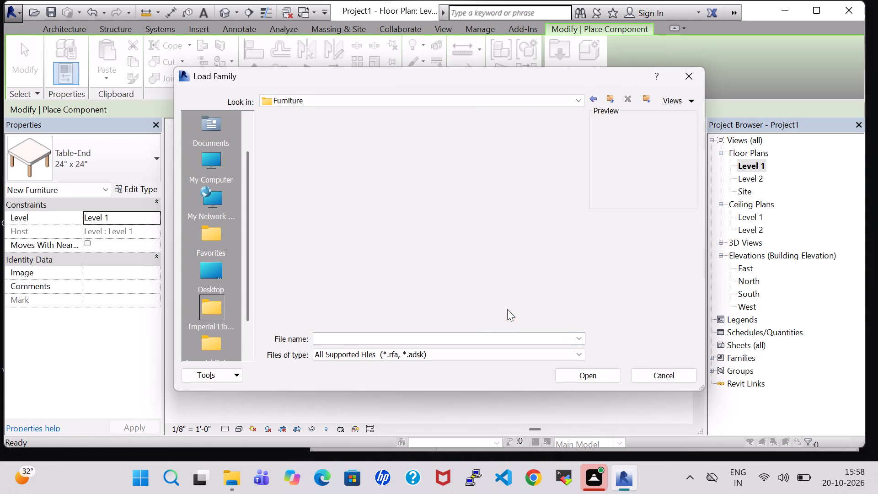
pyautogui.doubleClick(437, 164)
pyautogui.doubleClick(462, 156)
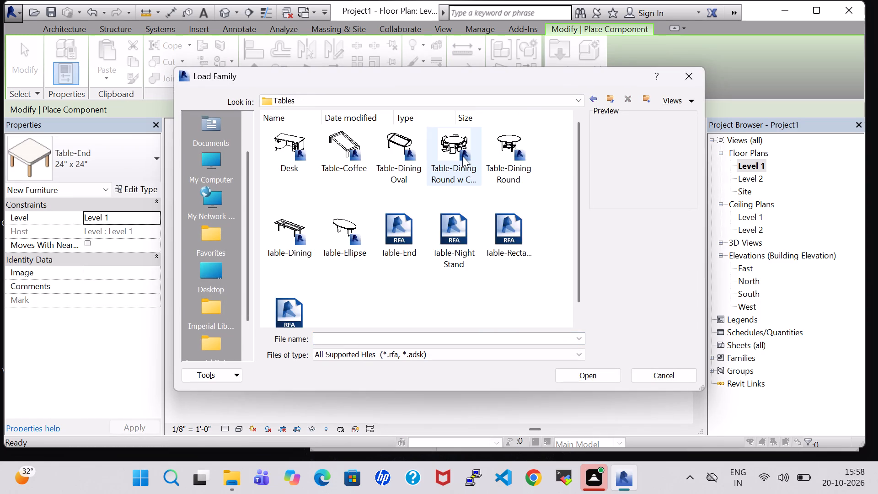
pyautogui.click(348, 223)
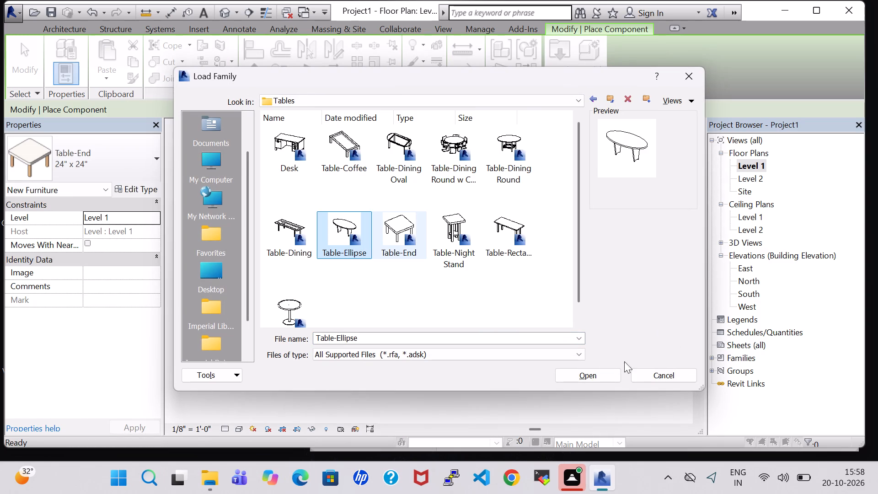
pyautogui.click(582, 368)
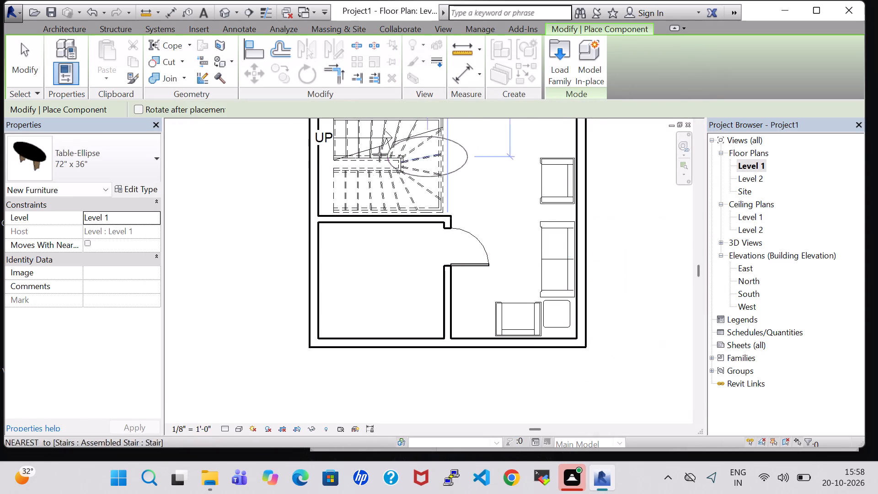
# Place a 60" x 48" Table-Ellipse, rotated lengthwise north-south, in front of the sofa and north chair, about 5'-2" from the partition wall.
pyautogui.click(127, 187)
pyautogui.click(581, 112)
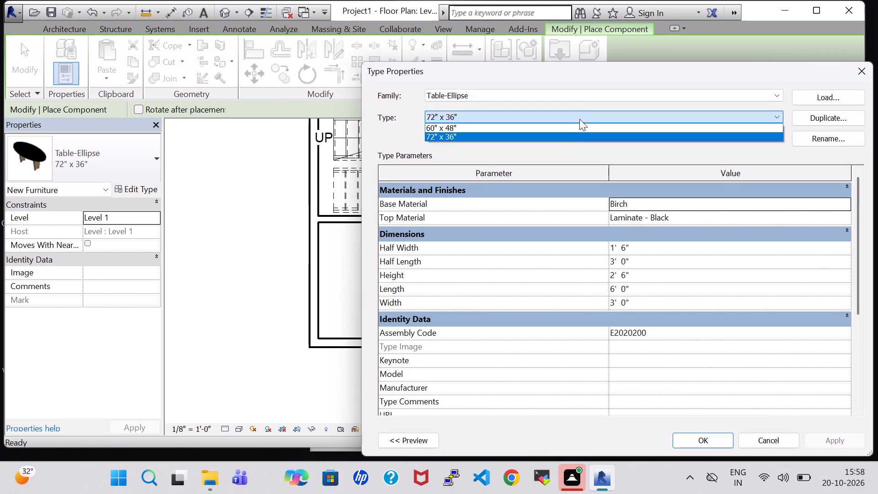
pyautogui.click(578, 125)
pyautogui.click(717, 439)
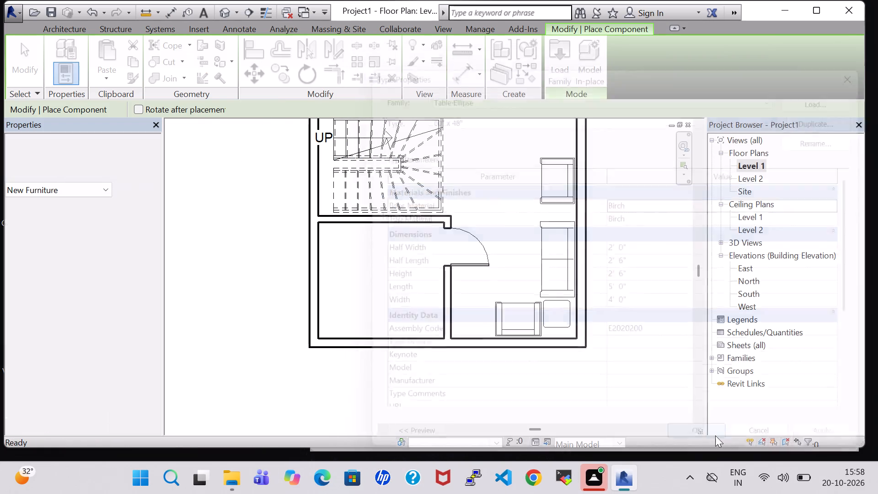
pyautogui.press('space')
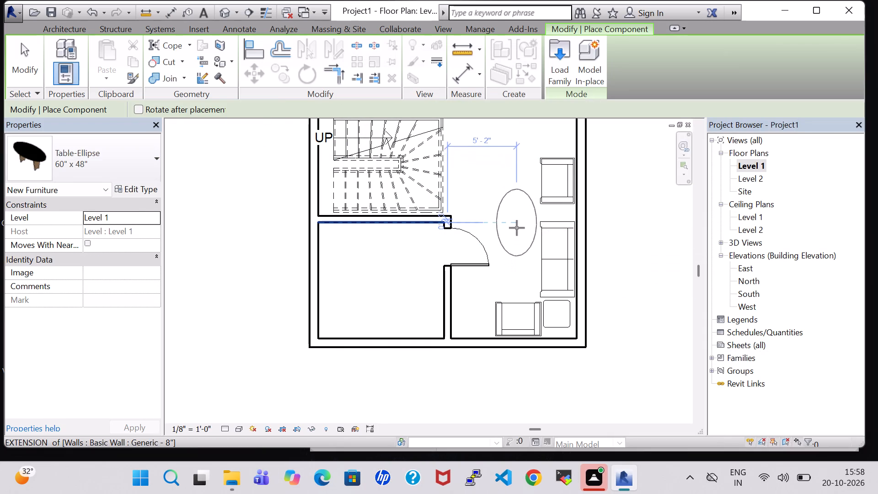
pyautogui.click(517, 228)
pyautogui.press('Escape')
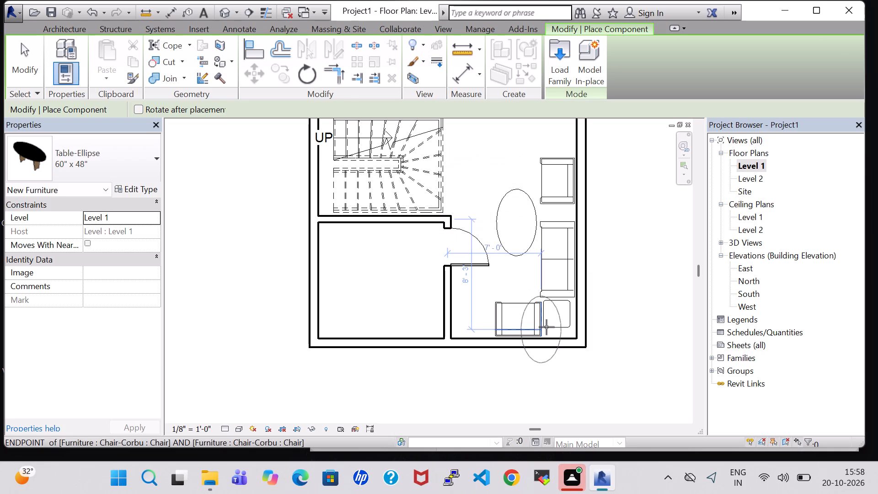
pyautogui.press('Escape')
# Create a similar RPC Plant - Tropical Agave - 1.5' from the bedroom plant and place it at the elliptical table's west edge.
pyautogui.moveTo(471, 172); pyautogui.dragTo(472, 251, button='middle')
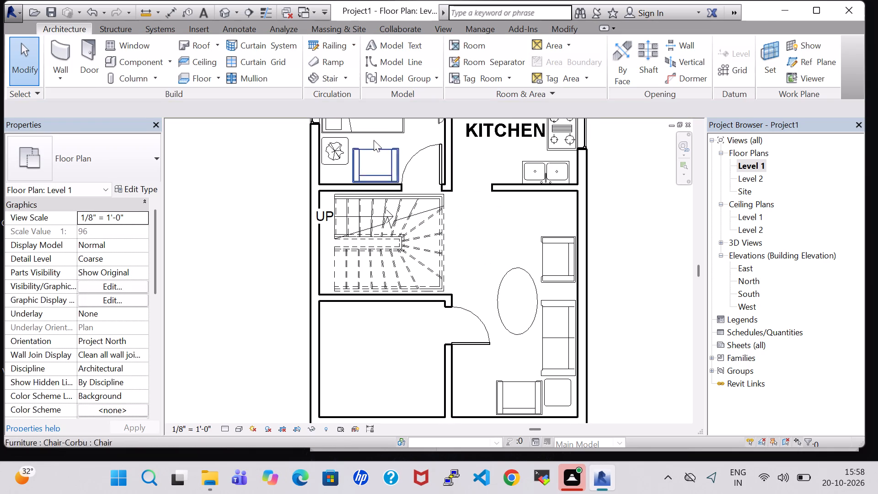
pyautogui.click(336, 153)
pyautogui.scroll(1, 336, 152)
pyautogui.rightClick(336, 152)
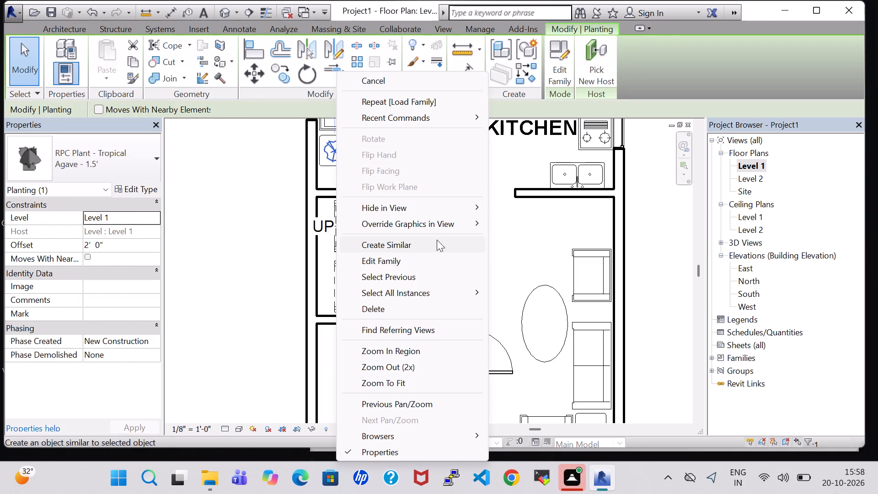
pyautogui.click(437, 240)
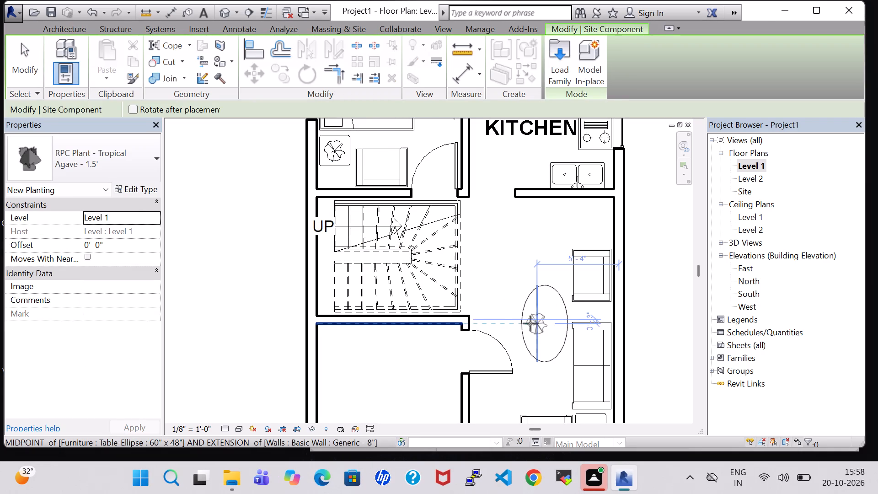
pyautogui.click(522, 322)
pyautogui.press('Escape')
pyautogui.press('Escape')
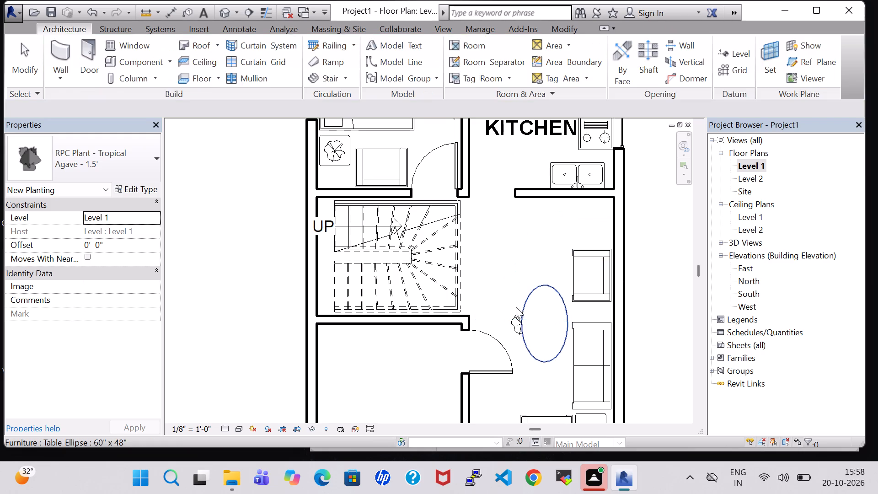
# Check the height of the 60" x 48" Table-Ellipse in its type properties.
pyautogui.click(516, 322)
pyautogui.click(505, 278)
pyautogui.click(508, 318)
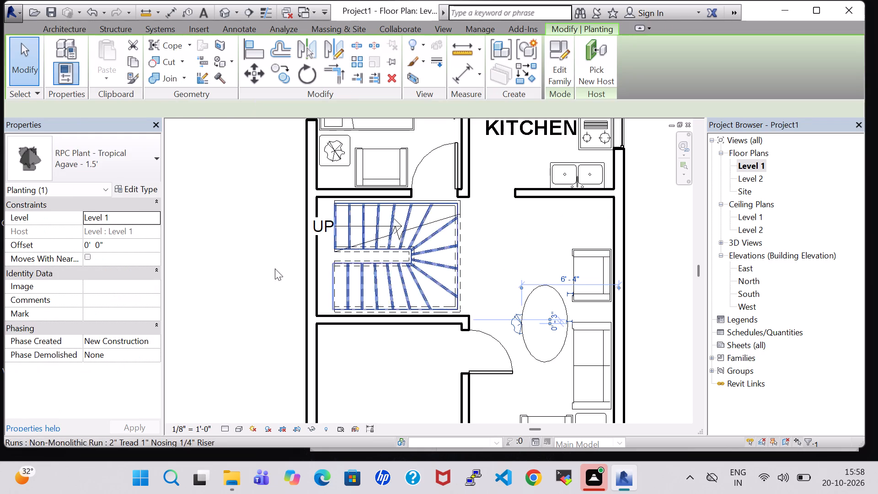
pyautogui.click(91, 247)
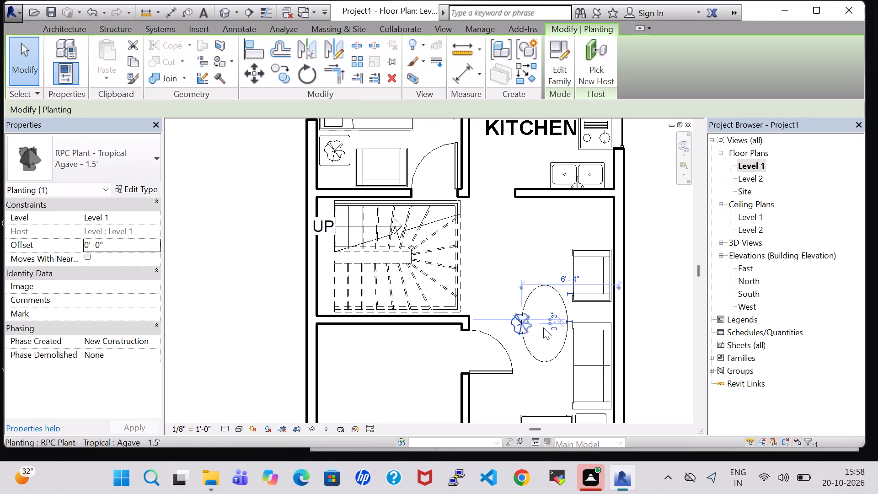
pyautogui.click(546, 362)
pyautogui.click(139, 191)
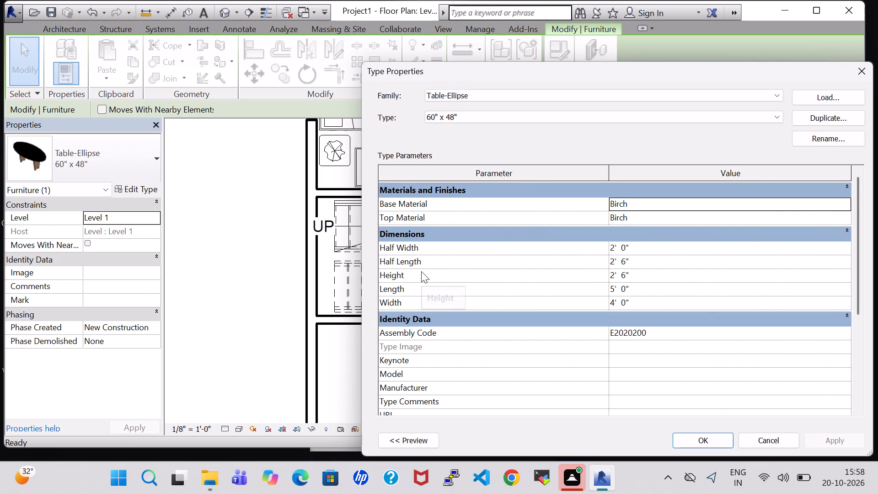
pyautogui.click(863, 78)
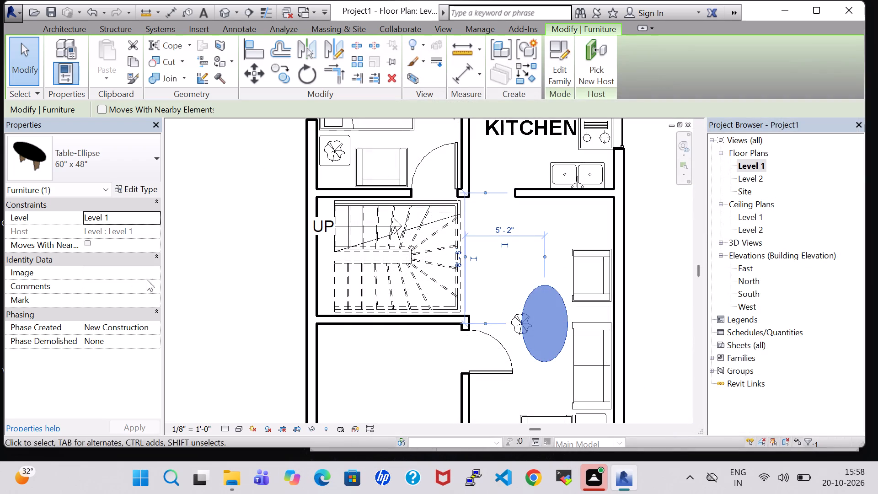
pyautogui.click(497, 276)
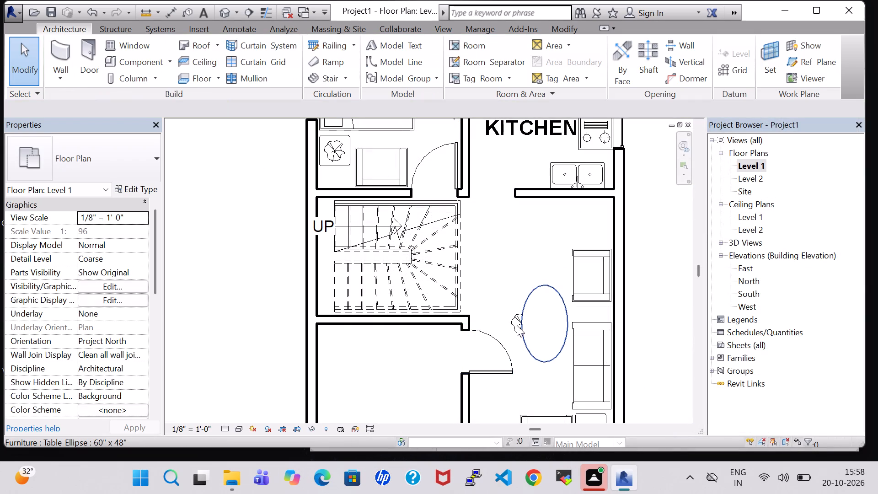
# Set the offset of the agave plant at the elliptical table's west edge to 2' 6".
pyautogui.scroll(3, 509, 321)
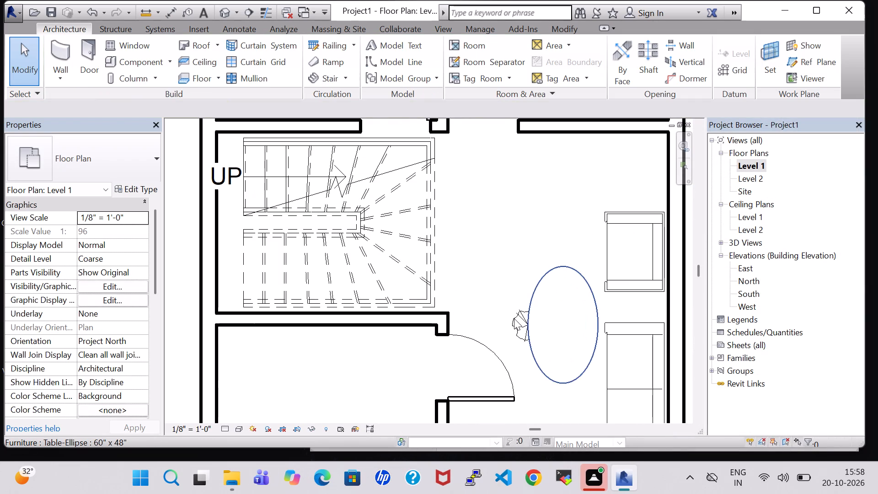
pyautogui.scroll(3, 512, 328)
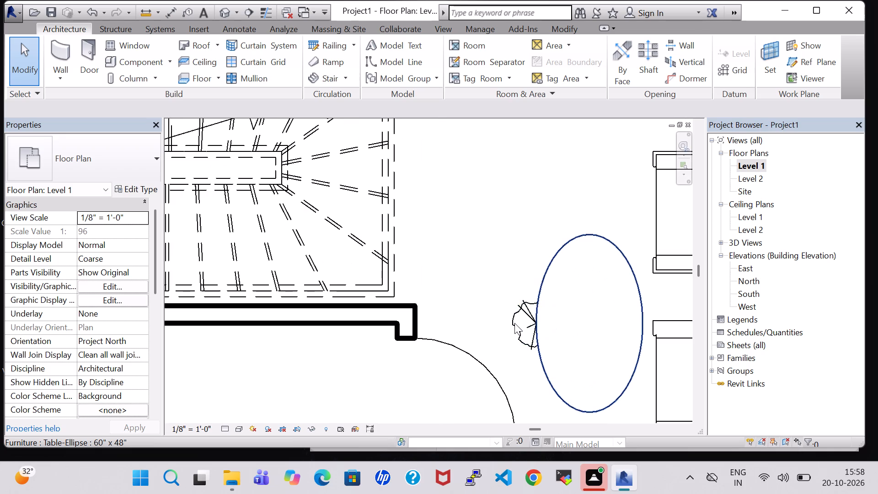
pyautogui.click(528, 343)
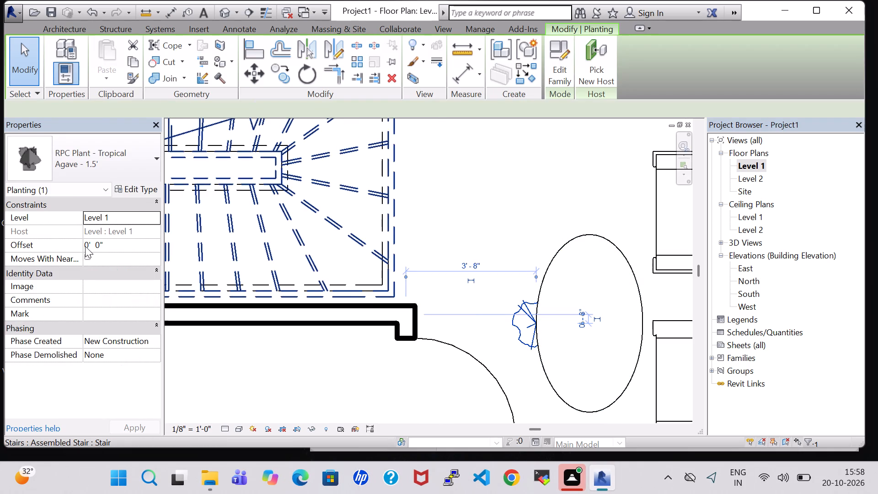
pyautogui.doubleClick(88, 246)
pyautogui.press('BackSpace')
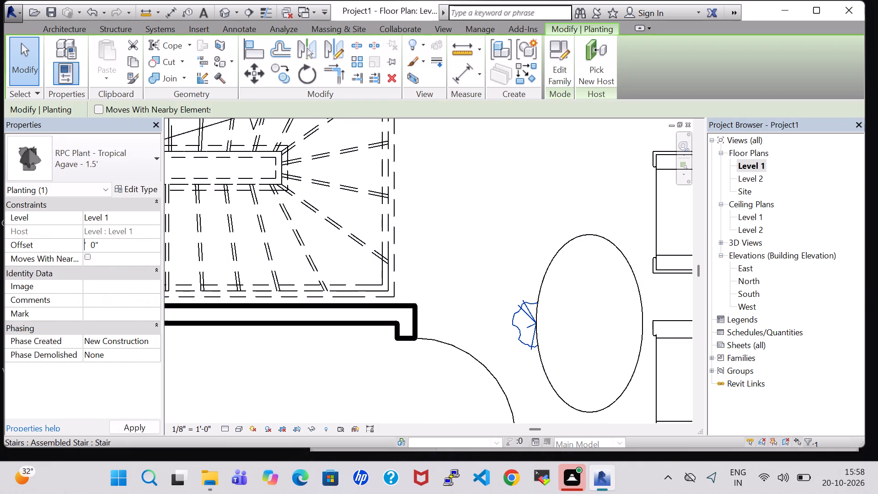
pyautogui.press('2')
pyautogui.click(100, 250)
pyautogui.press('BackSpace')
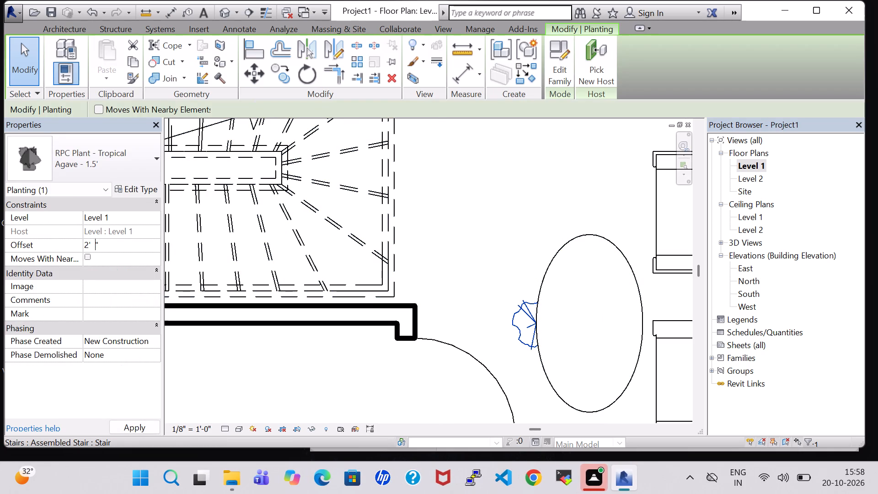
pyautogui.press('6')
pyautogui.click(134, 424)
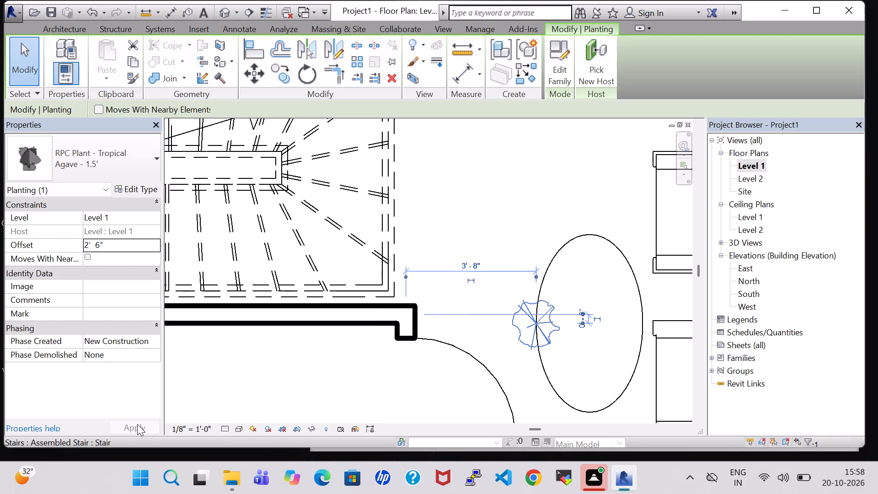
# Nudge the agave plant 19 increments east to the centre of the elliptical table.
pyautogui.press('Right')
pyautogui.press('Right')
pyautogui.press('Right')
pyautogui.press('Right')
pyautogui.press('Right')
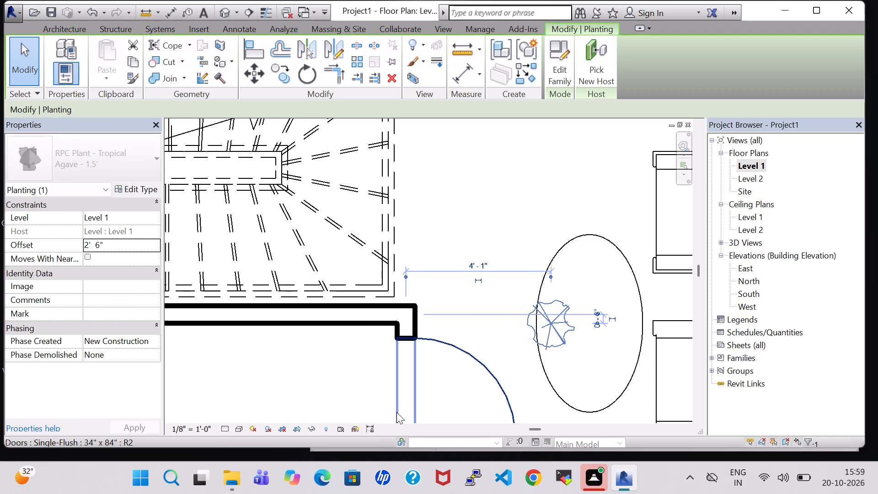
pyautogui.press('Right')
pyautogui.press('Right')
pyautogui.press('Right')
pyautogui.press('Right')
pyautogui.press('Right')
pyautogui.press('Right')
pyautogui.press('Right')
pyautogui.press('Right')
pyautogui.press('Right')
pyautogui.press('Right')
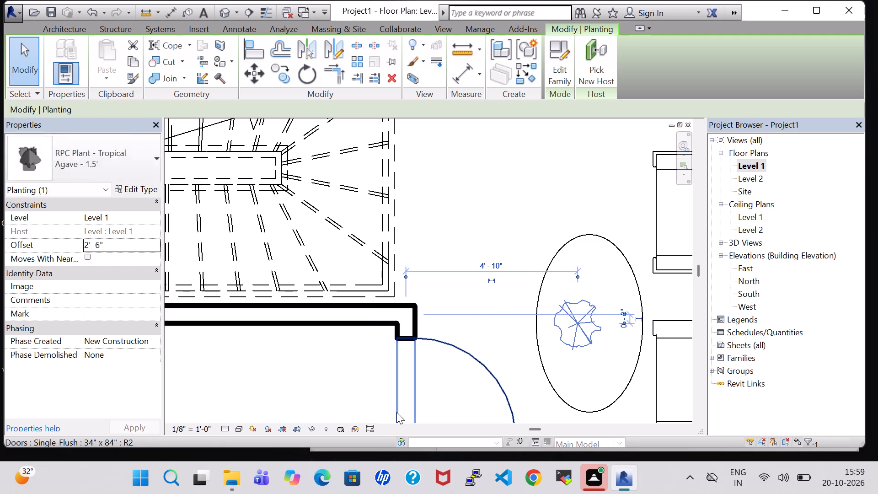
pyautogui.press('Right')
pyautogui.press('Right')
pyautogui.press('Right')
pyautogui.press('Right')
pyautogui.click(506, 185)
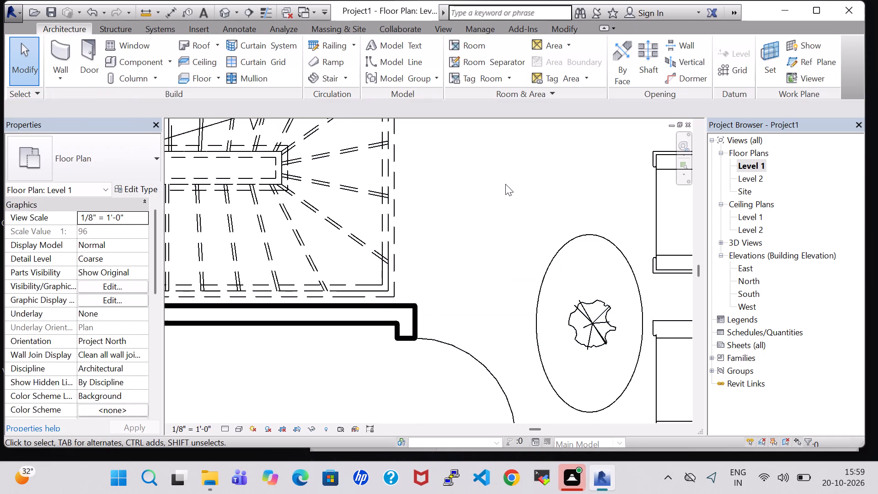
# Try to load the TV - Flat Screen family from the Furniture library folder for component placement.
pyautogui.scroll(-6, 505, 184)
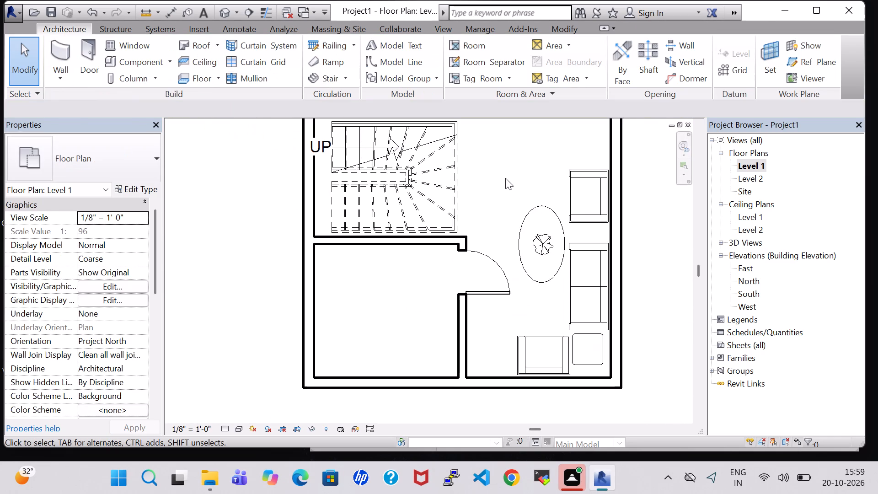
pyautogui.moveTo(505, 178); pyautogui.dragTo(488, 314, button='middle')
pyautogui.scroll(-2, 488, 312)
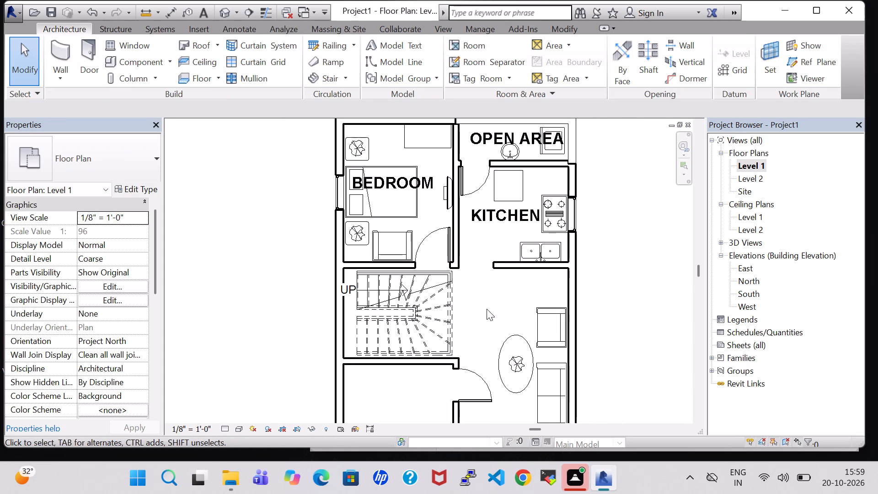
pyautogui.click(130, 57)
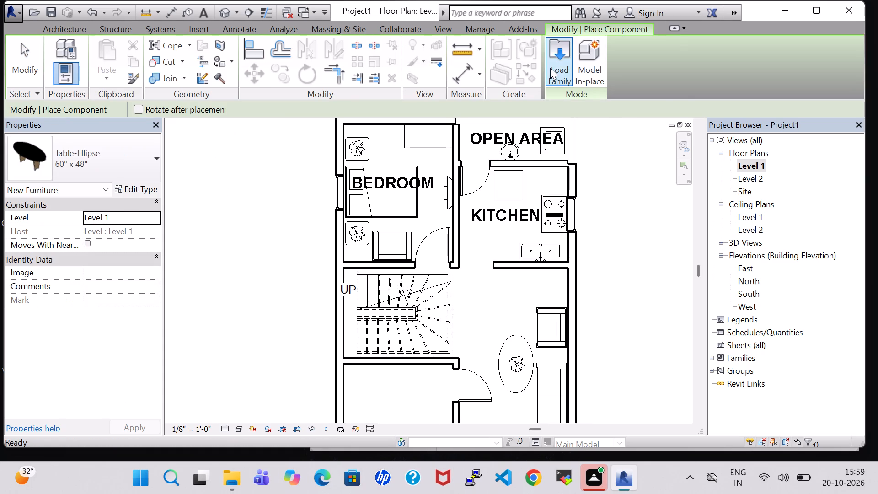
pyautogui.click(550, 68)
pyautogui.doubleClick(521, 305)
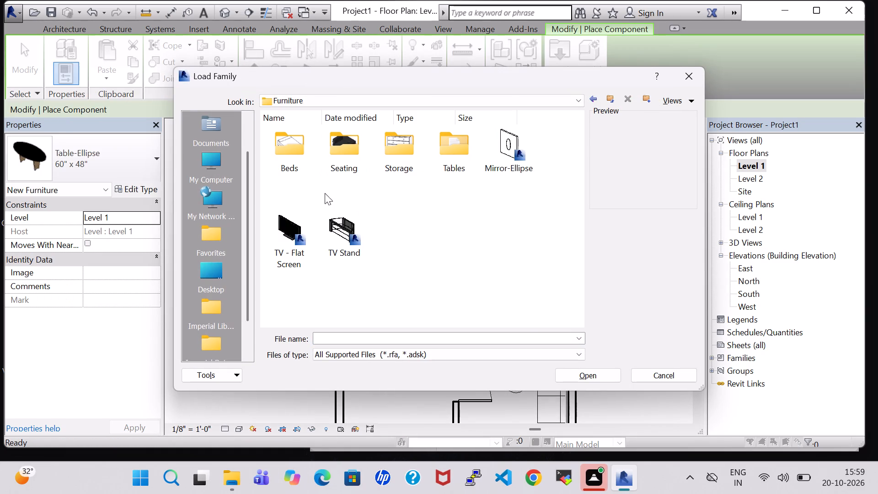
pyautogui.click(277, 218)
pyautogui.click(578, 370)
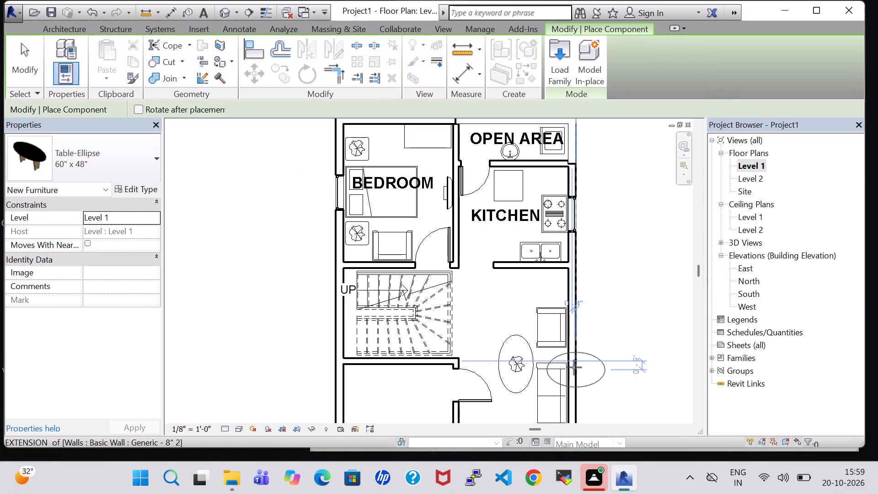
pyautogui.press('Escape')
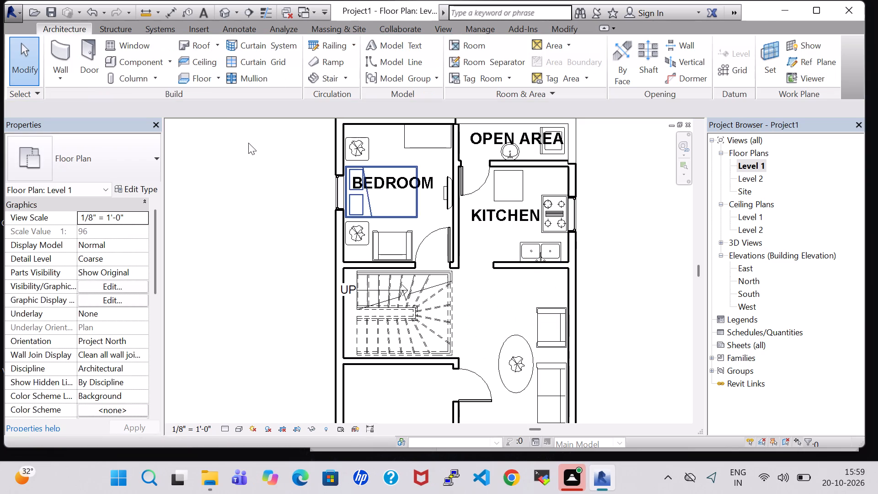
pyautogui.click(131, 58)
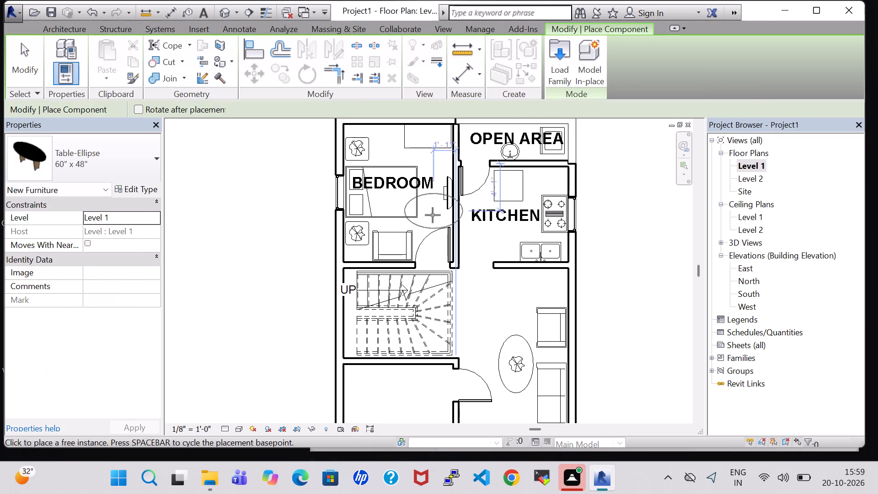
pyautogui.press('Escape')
# Create a similar 32" TV - Flat Screen from the bedroom TV and place it against the south face of the kitchen's south wall, behind the sink.
pyautogui.click(445, 193)
pyautogui.rightClick(445, 193)
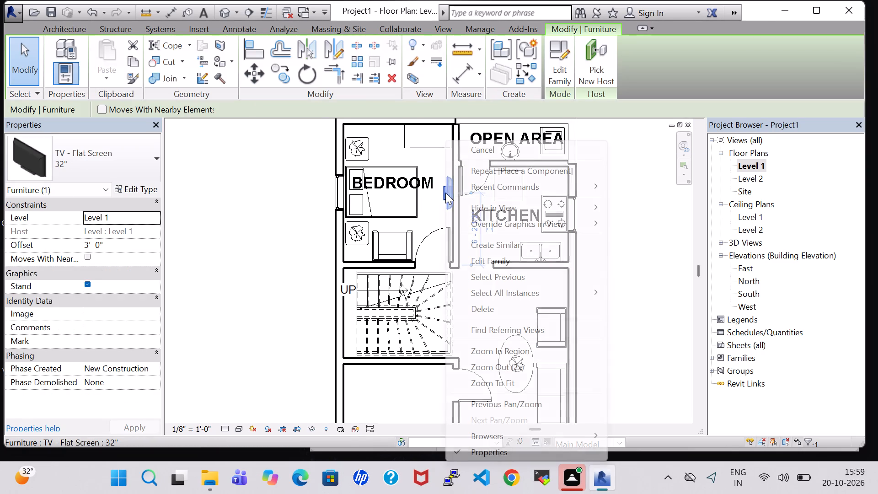
pyautogui.click(518, 248)
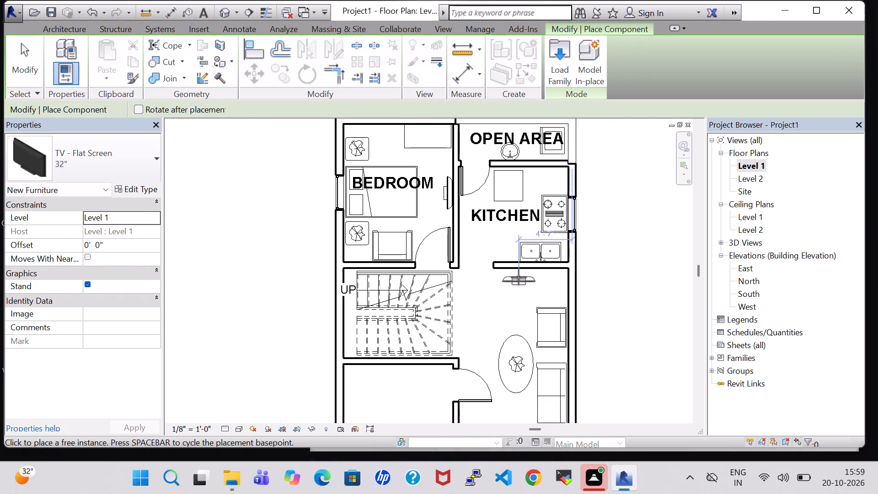
pyautogui.scroll(10, 519, 277)
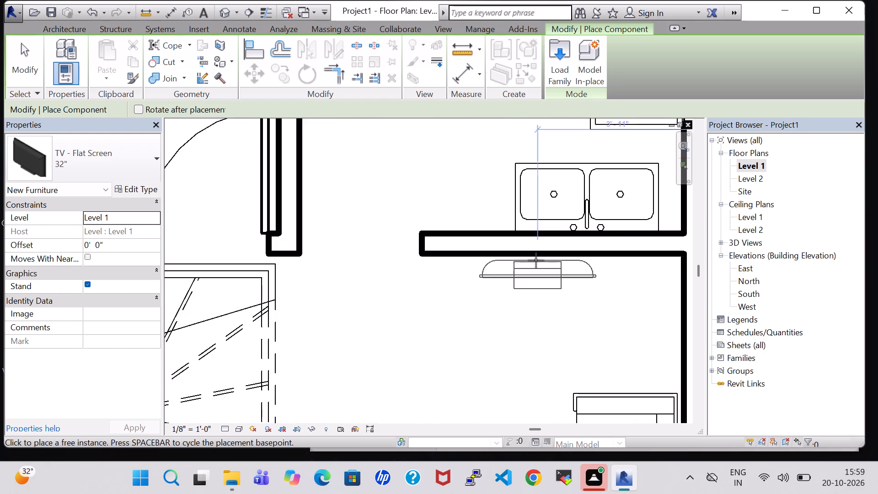
pyautogui.scroll(1, 536, 260)
pyautogui.click(536, 259)
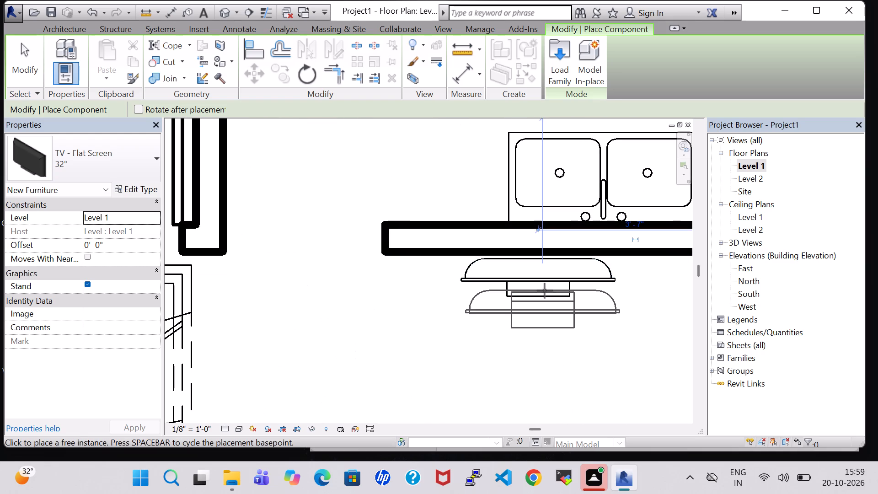
pyautogui.press('Escape')
pyautogui.press('Escape')
pyautogui.click(548, 273)
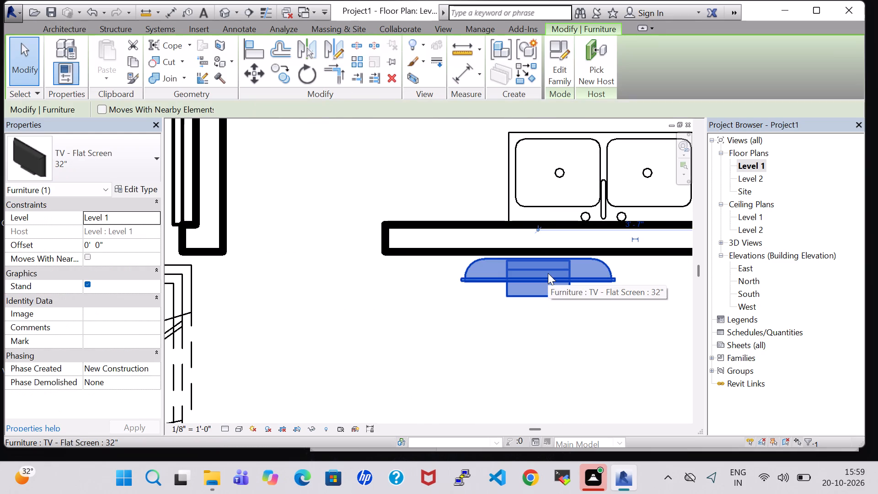
pyautogui.press('Up')
pyautogui.click(557, 317)
# Set the offset of the new TV on the kitchen's south wall to 3' 0".
pyautogui.click(532, 268)
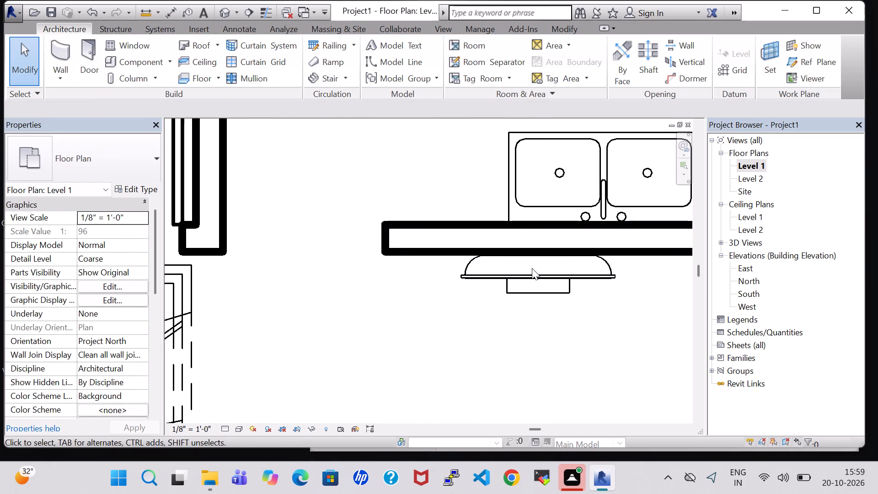
pyautogui.click(532, 277)
pyautogui.doubleClick(87, 247)
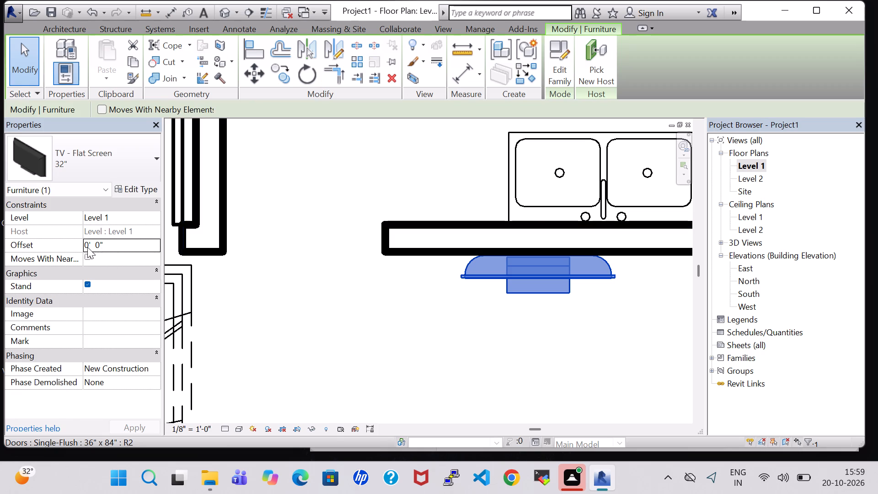
pyautogui.press('BackSpace')
pyautogui.press('3')
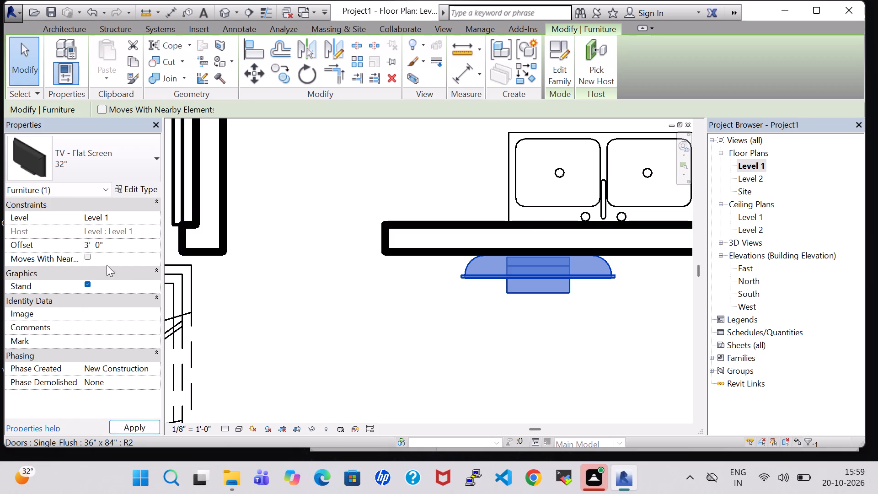
# Change the new TV - Flat Screen on the kitchen's south wall to the 46" type.
pyautogui.click(135, 193)
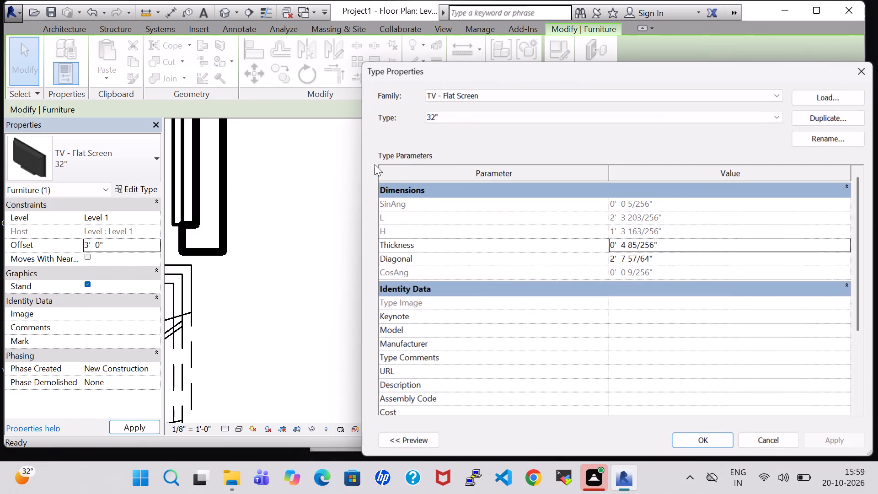
pyautogui.click(460, 118)
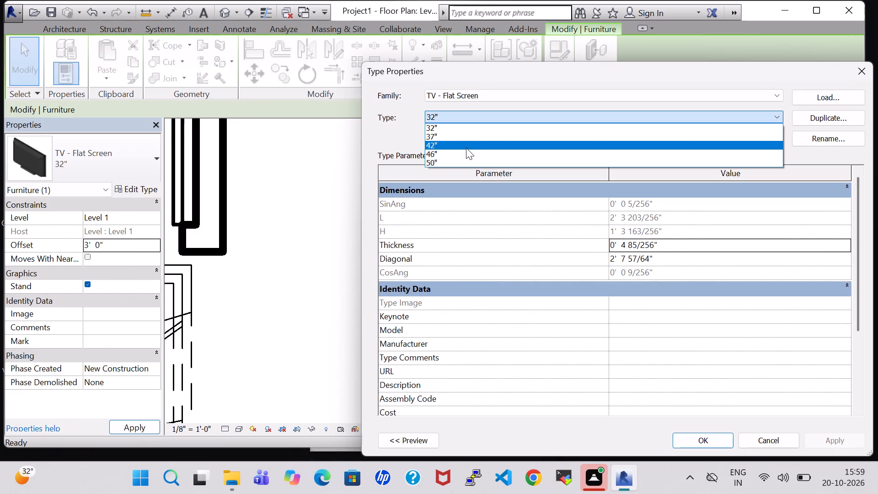
pyautogui.click(466, 155)
pyautogui.click(710, 437)
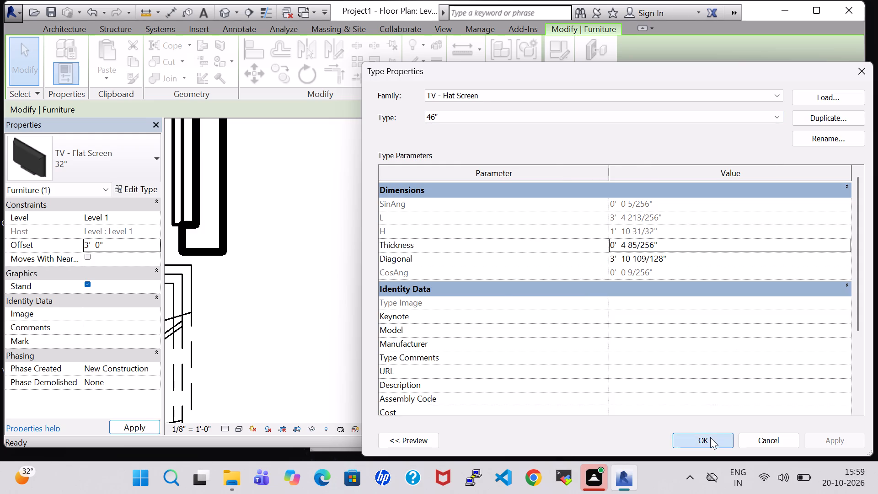
pyautogui.click(475, 320)
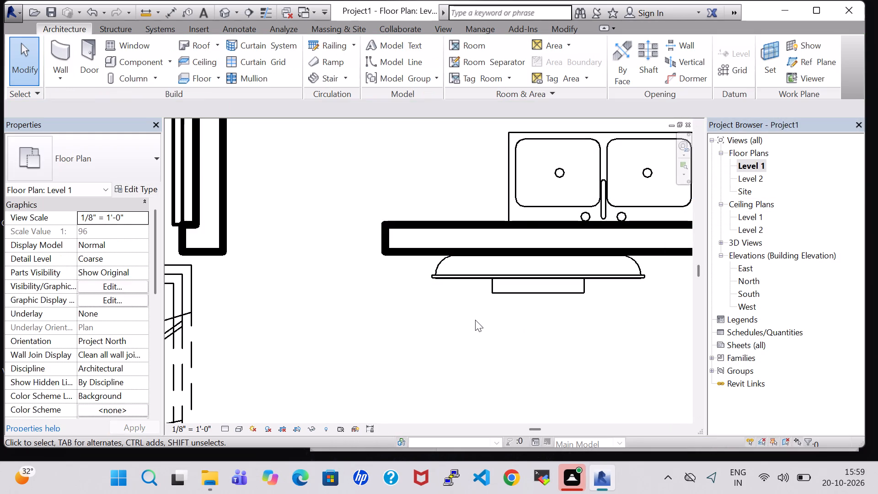
# Nudge the 46" TV three increments east along the kitchen's south wall.
pyautogui.press('Right')
pyautogui.press('Right')
pyautogui.press('Right')
pyautogui.click(498, 277)
pyautogui.press('Right')
pyautogui.press('Right')
pyautogui.press('Right')
pyautogui.scroll(-3, 539, 318)
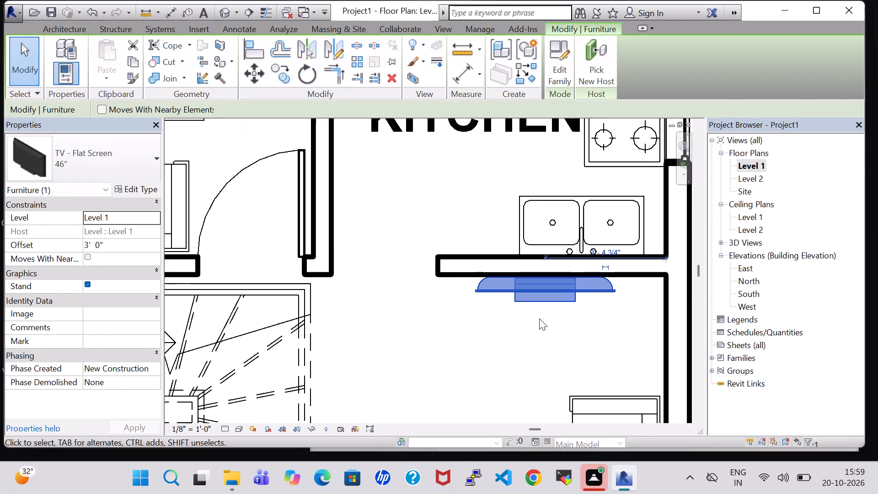
# Load the Table-Rectangular family and place a 72" x 30" table under the TV, against the south face of the kitchen's south wall.
pyautogui.scroll(-1, 539, 318)
pyautogui.click(526, 344)
pyautogui.click(144, 59)
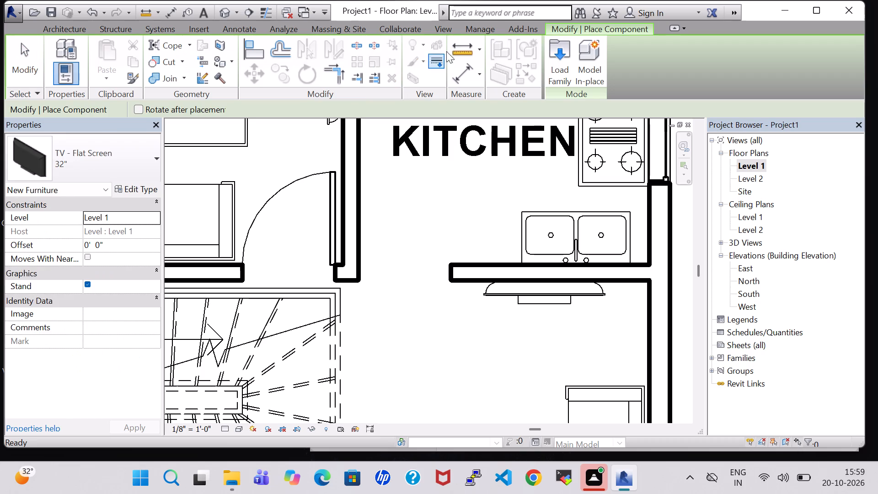
pyautogui.click(552, 54)
pyautogui.doubleClick(519, 304)
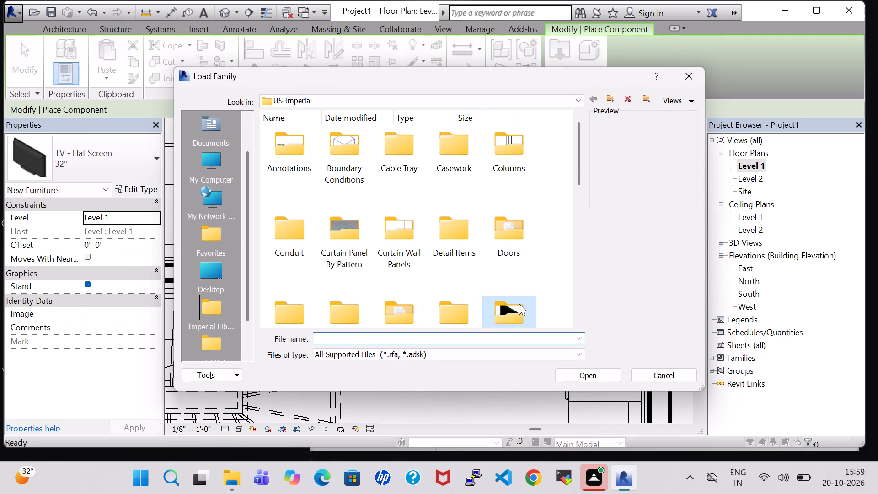
pyautogui.doubleClick(445, 156)
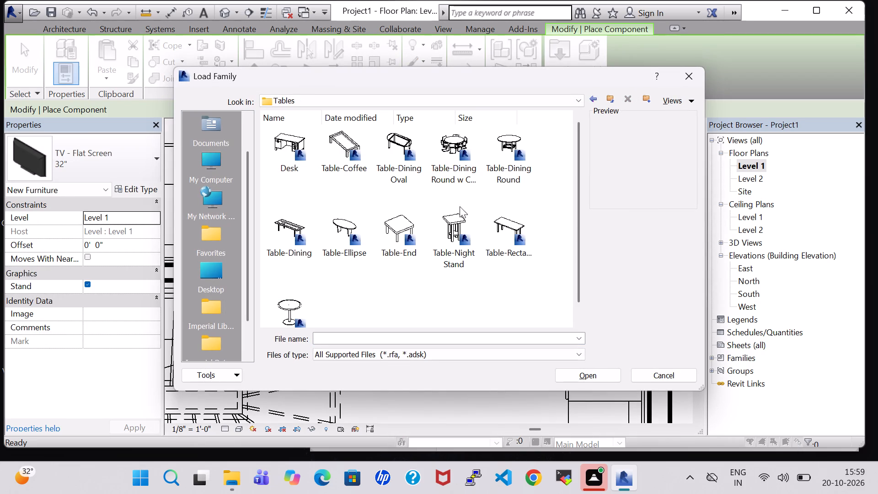
pyautogui.click(507, 231)
pyautogui.click(588, 373)
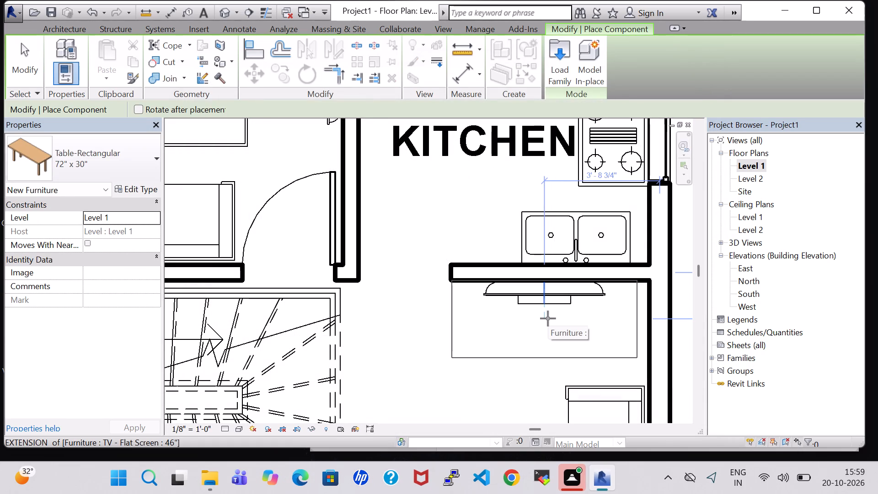
pyautogui.click(551, 318)
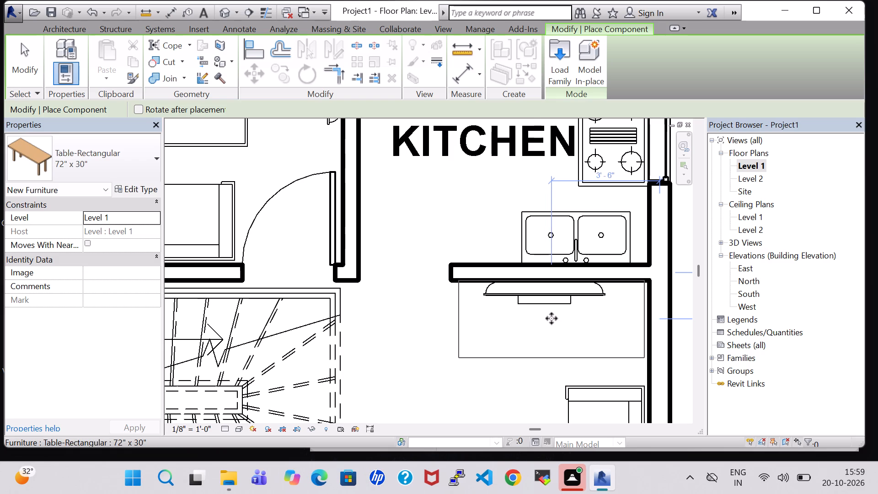
pyautogui.press('Escape')
pyautogui.press('Escape')
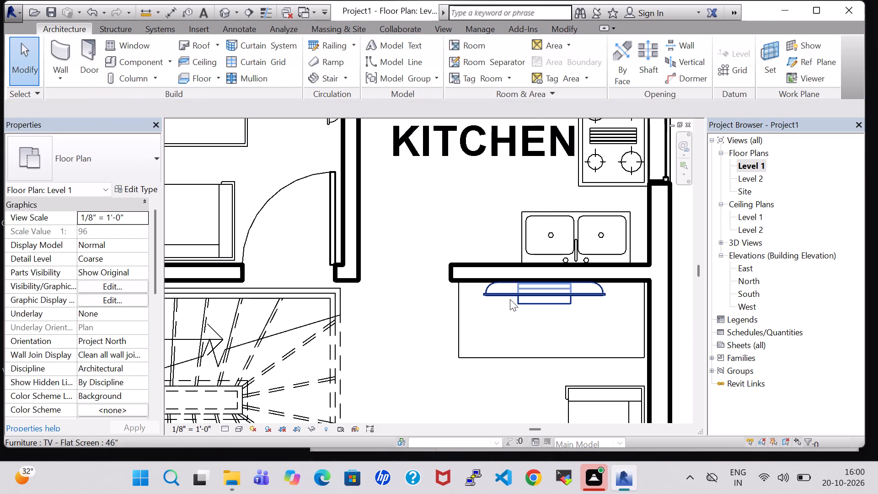
# Create similar RPC Plant - Tropical Agave - 1.5' from the bedroom plant, placing one at the east end and one at the west edge of the TV table.
pyautogui.click(147, 59)
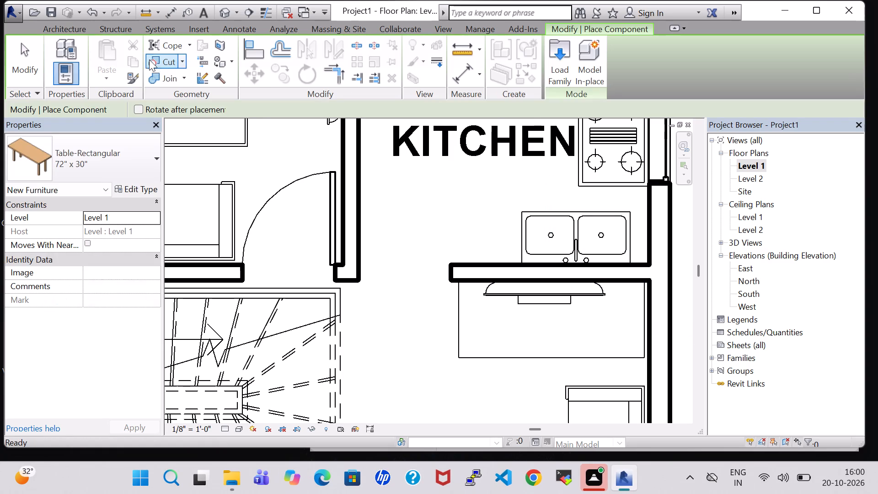
pyautogui.press('Escape')
pyautogui.scroll(-6, 431, 177)
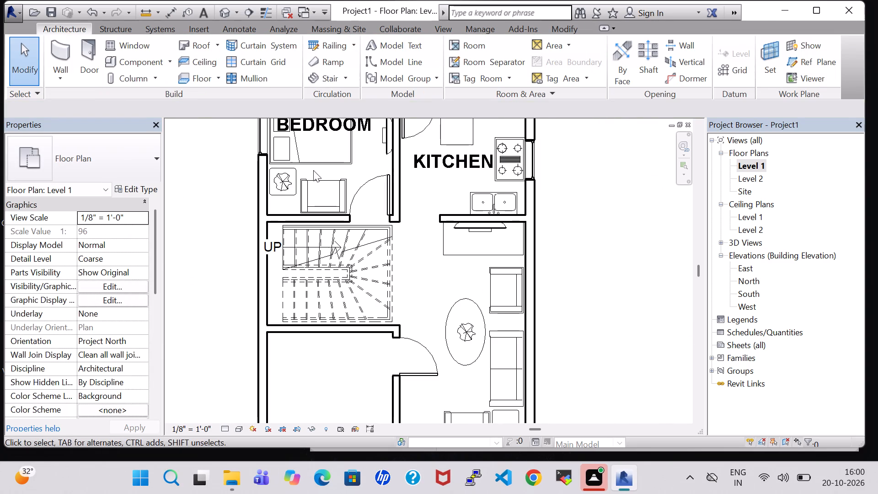
pyautogui.click(285, 176)
pyautogui.rightClick(285, 176)
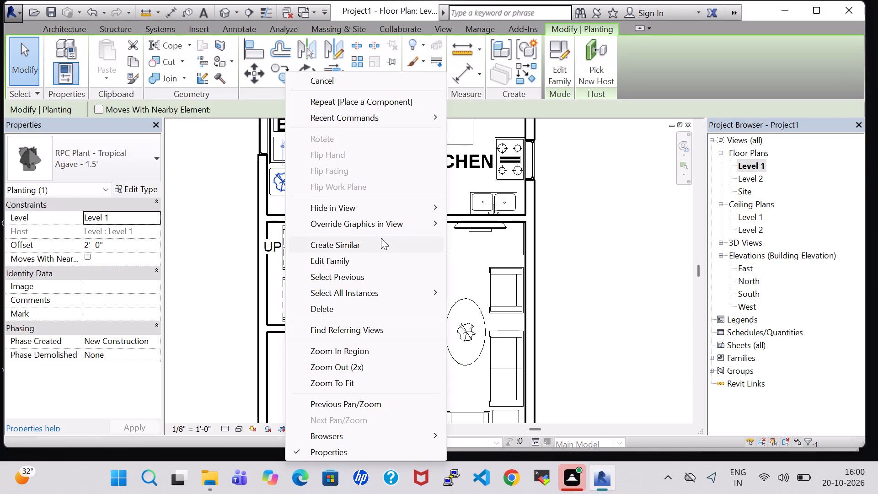
pyautogui.click(381, 238)
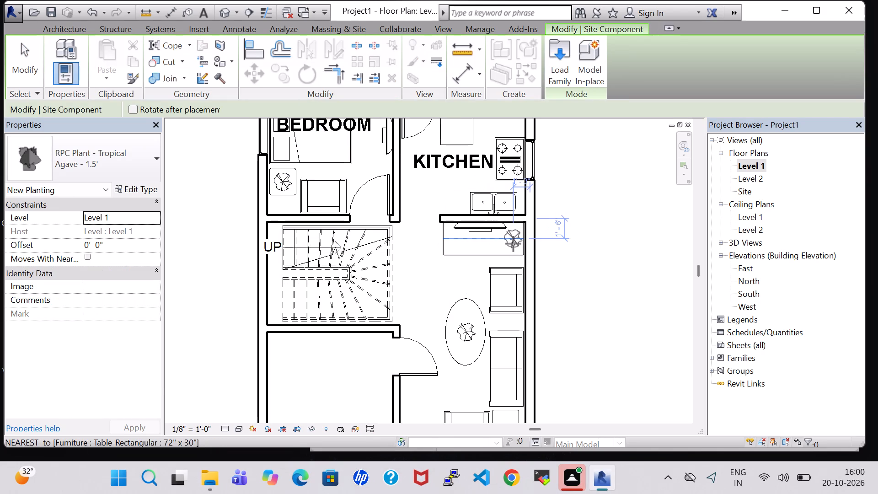
pyautogui.scroll(5, 513, 244)
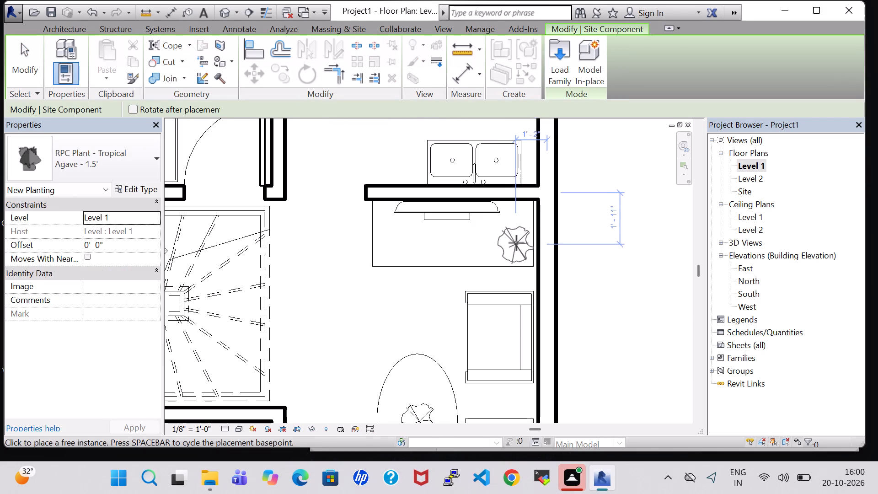
pyautogui.click(516, 243)
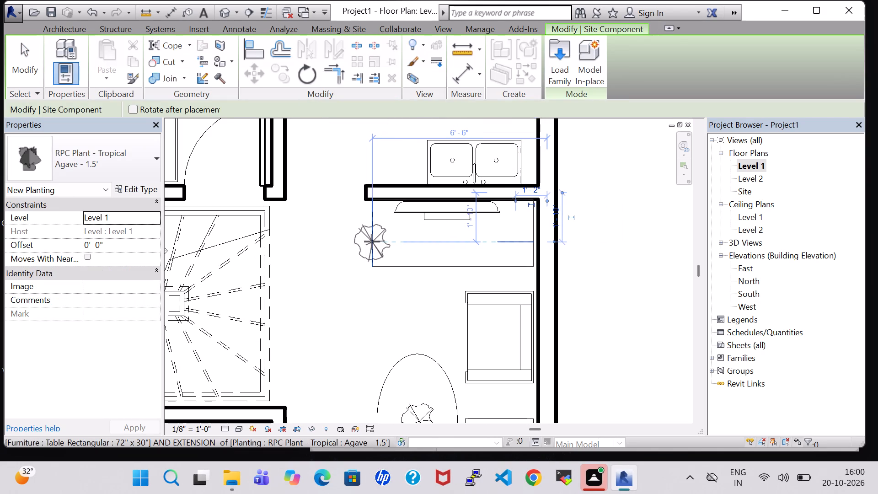
pyautogui.click(372, 242)
pyautogui.press('Escape')
pyautogui.press('Escape')
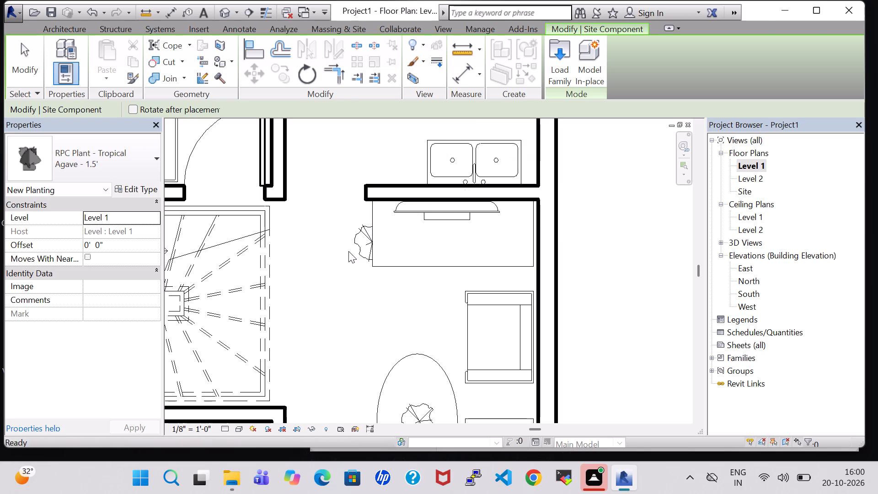
# Check the TV table's type dimensions and set the offset of the plant at its west end to 2' 6".
pyautogui.click(399, 264)
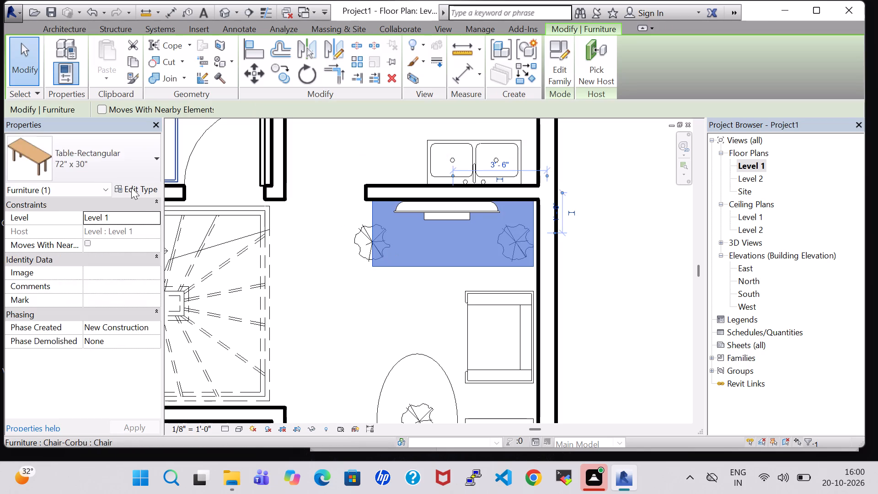
pyautogui.click(131, 188)
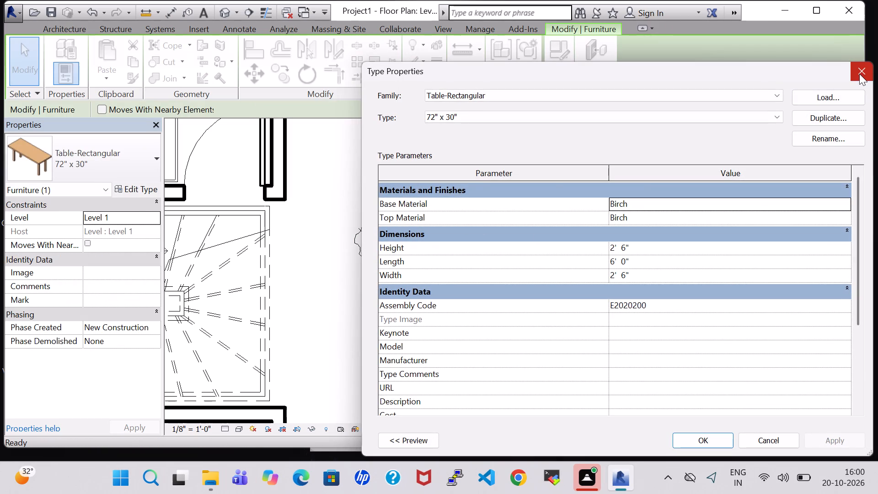
pyautogui.click(859, 74)
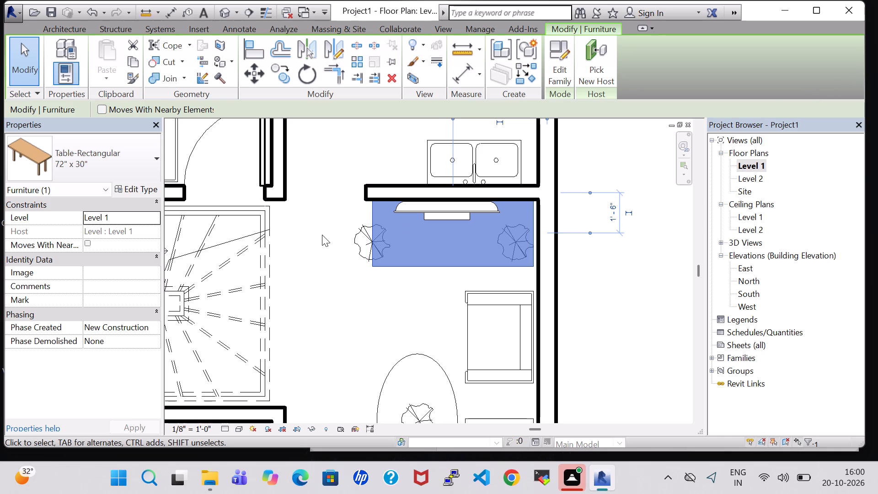
pyautogui.click(362, 294)
pyautogui.click(364, 258)
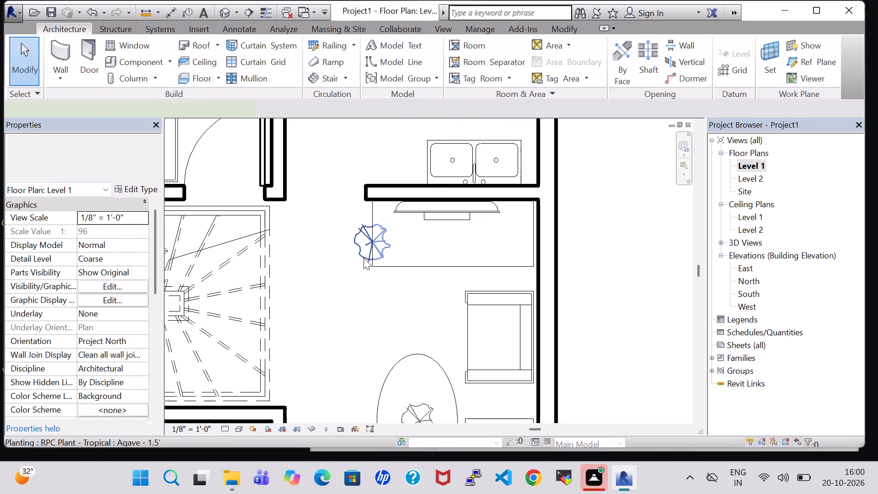
pyautogui.doubleClick(88, 246)
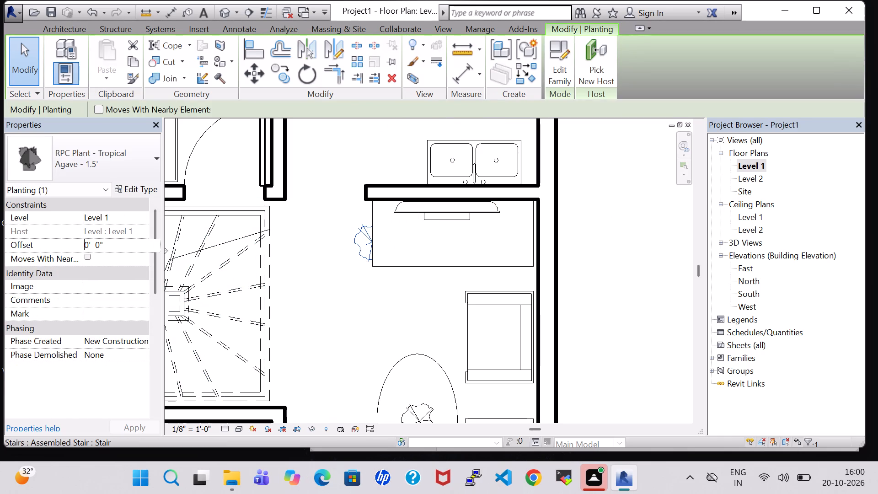
pyautogui.press('BackSpace')
pyautogui.press('2')
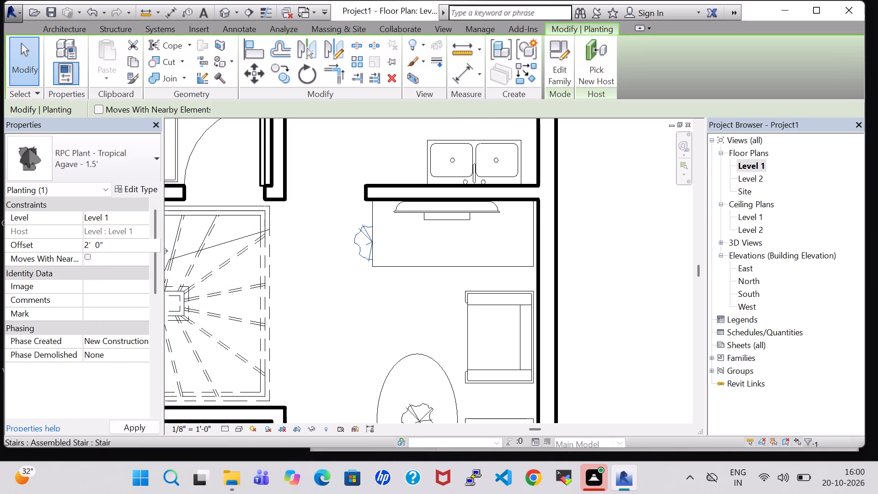
pyautogui.click(98, 246)
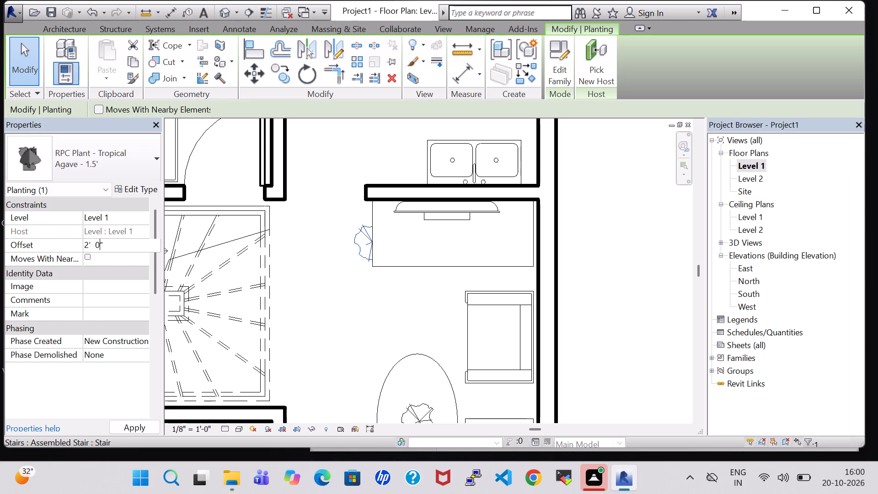
pyautogui.press('BackSpace')
pyautogui.press('6')
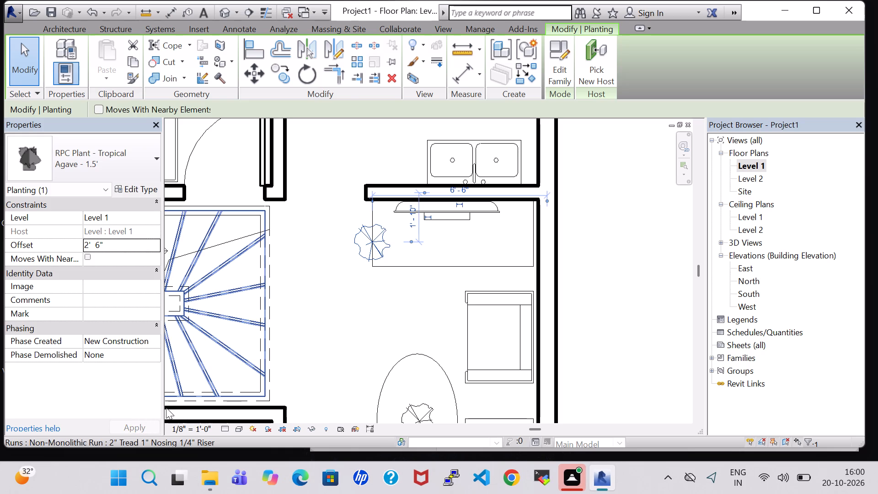
pyautogui.click(396, 289)
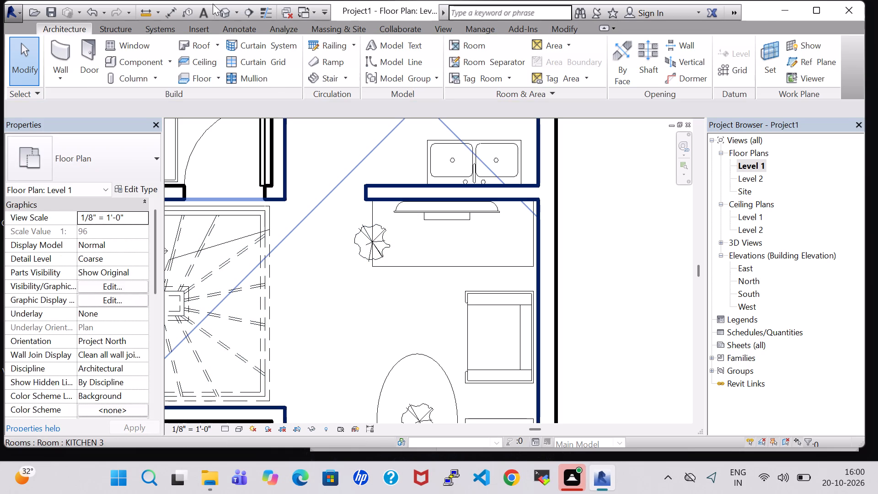
# In the 3D view, set the offset of the agave plant at the TV table's east end to 2' 6".
pyautogui.click(221, 7)
pyautogui.scroll(-2, 509, 242)
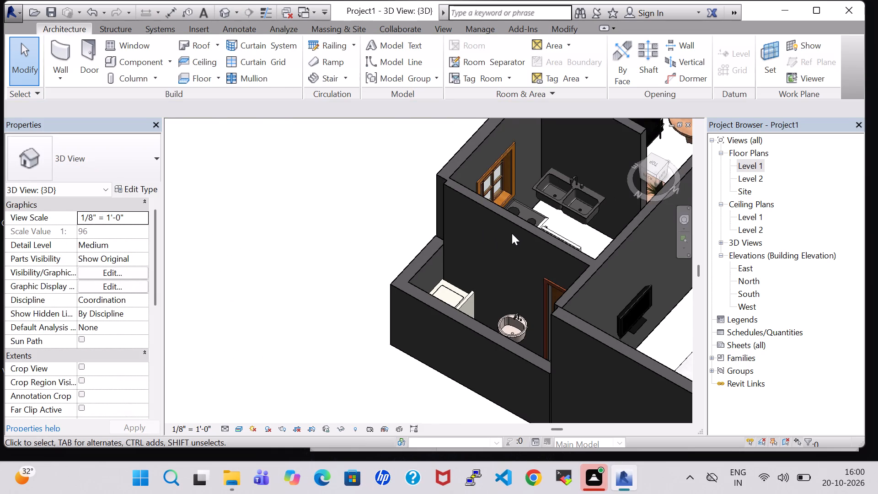
pyautogui.scroll(-1, 512, 233)
pyautogui.moveTo(585, 230); pyautogui.dragTo(424, 236, button='middle')
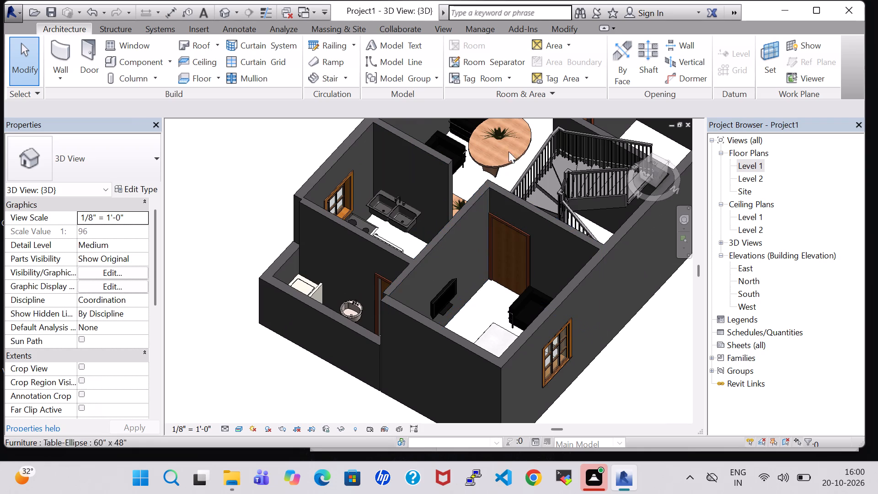
pyautogui.keyDown('shift'); pyautogui.moveTo(517, 147); pyautogui.dragTo(379, 198, button='middle'); pyautogui.keyUp('shift')
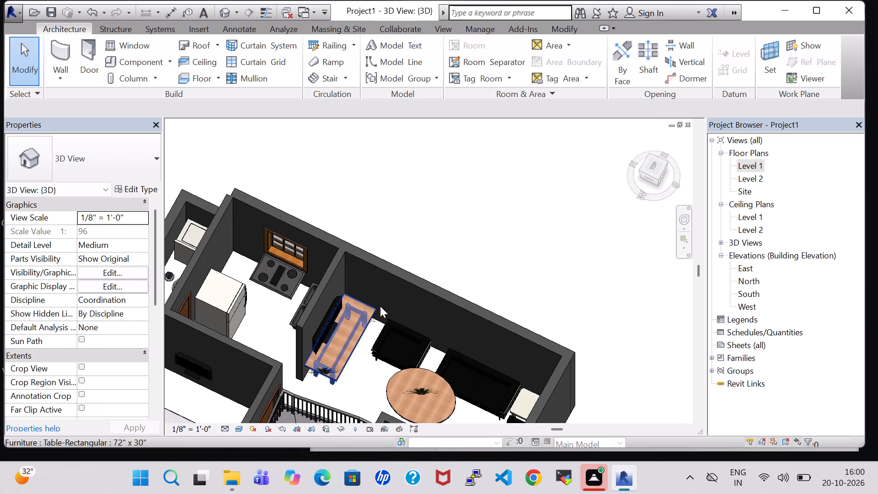
pyautogui.click(374, 322)
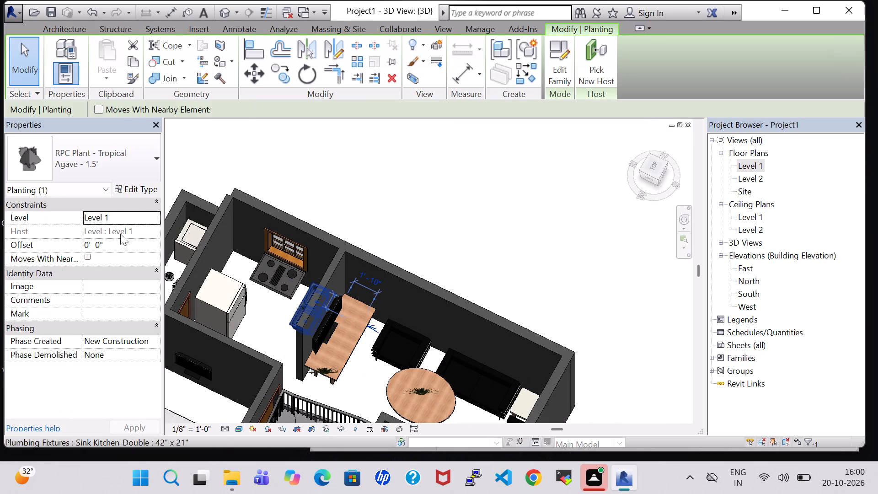
pyautogui.click(89, 243)
pyautogui.press('BackSpace')
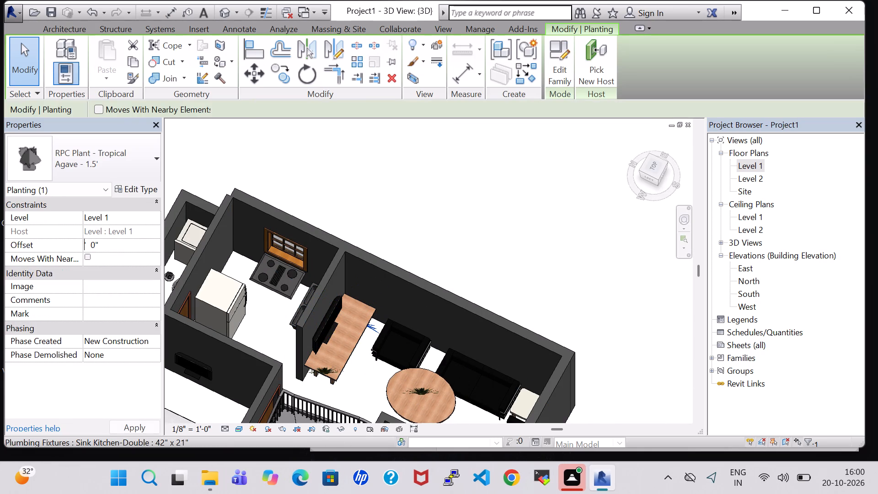
pyautogui.press('2')
pyautogui.click(98, 243)
pyautogui.press('BackSpace')
pyautogui.press('6')
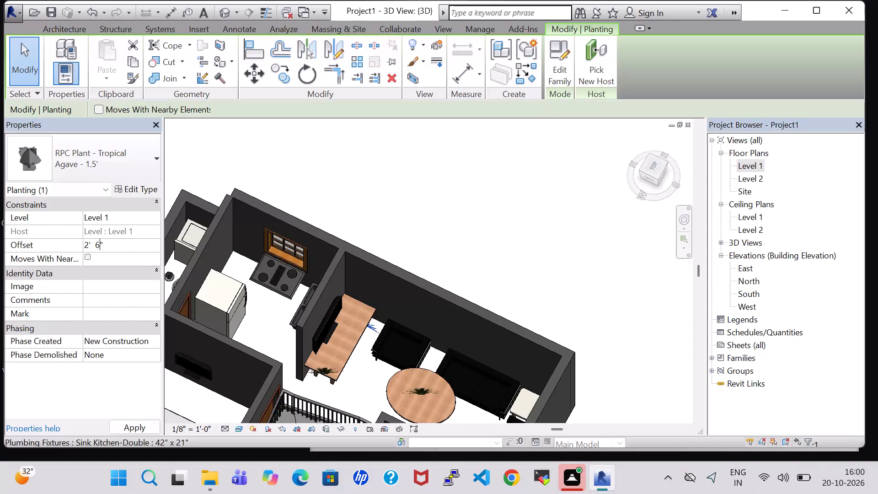
pyautogui.click(137, 424)
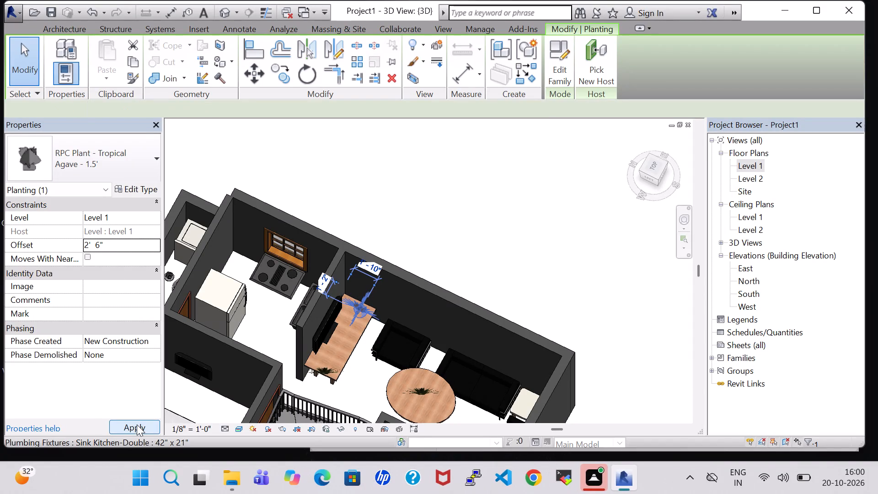
pyautogui.click(477, 221)
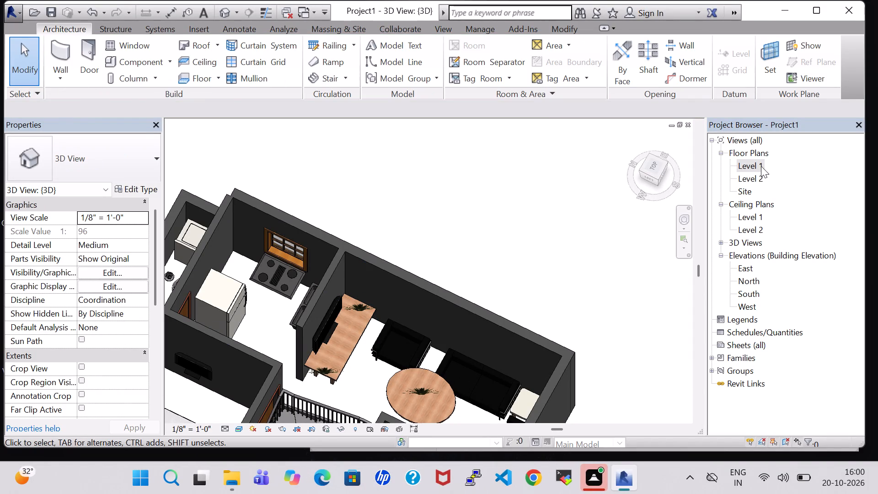
# In the Level 1 floor plan, nudge the west plant on the TV table a net six increments east and two north.
pyautogui.doubleClick(754, 164)
pyautogui.scroll(-1, 567, 193)
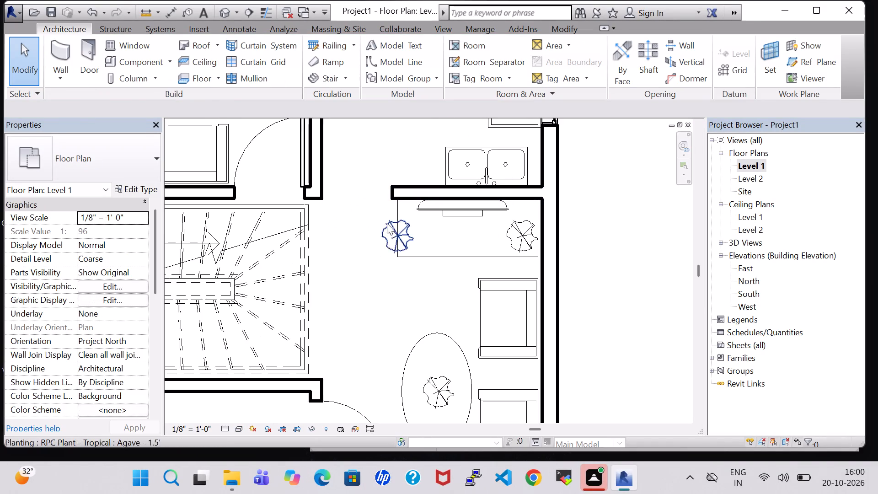
pyautogui.click(392, 238)
pyautogui.press('Right')
pyautogui.press('Right')
pyautogui.press('Right')
pyautogui.press('Right')
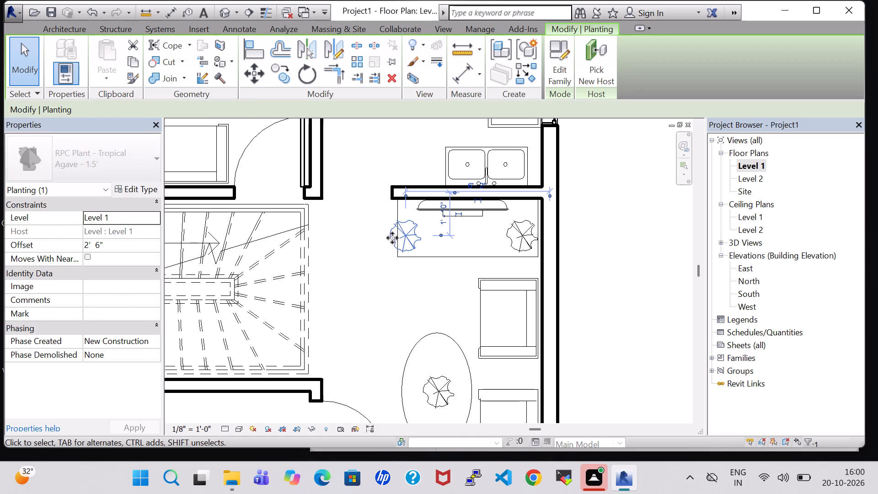
pyautogui.press('Right')
pyautogui.press('Right')
pyautogui.press('Right')
pyautogui.press('Up')
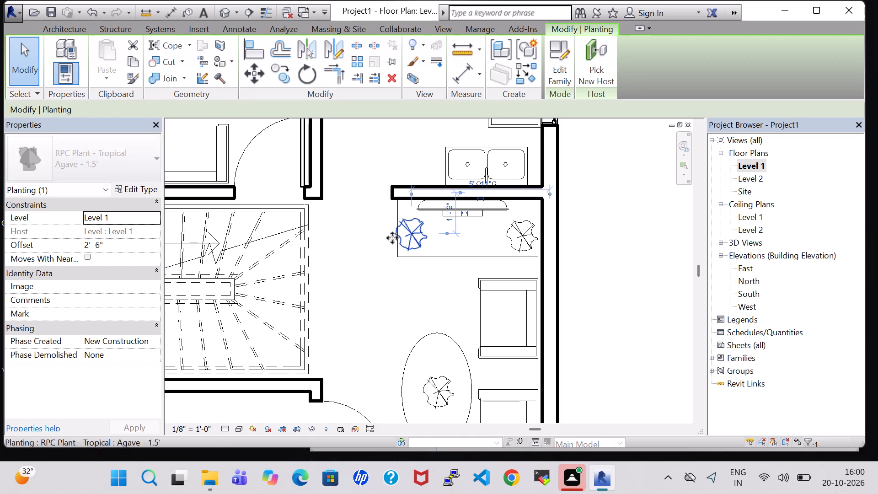
pyautogui.press('Up')
pyautogui.press('Up')
pyautogui.press('Down')
pyautogui.press('Left')
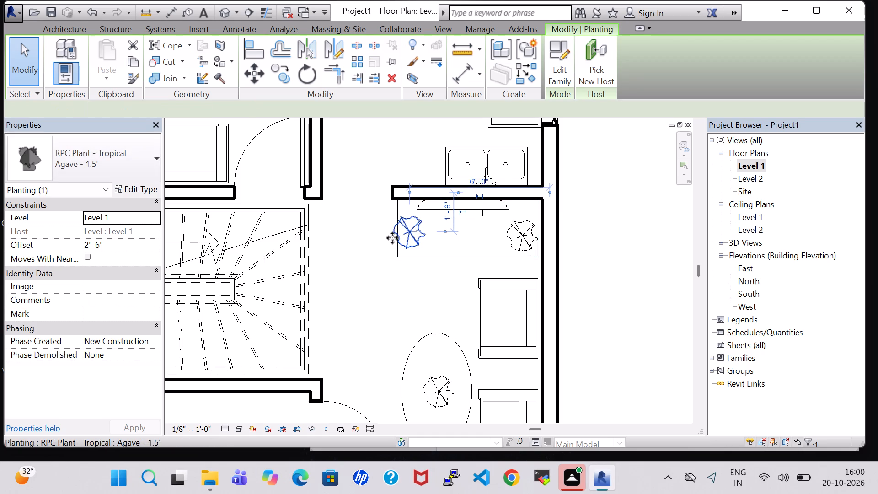
# Nudge the east plant on the TV table two increments north and one east.
pyautogui.click(514, 238)
pyautogui.press('Up')
pyautogui.press('Up')
pyautogui.press('Right')
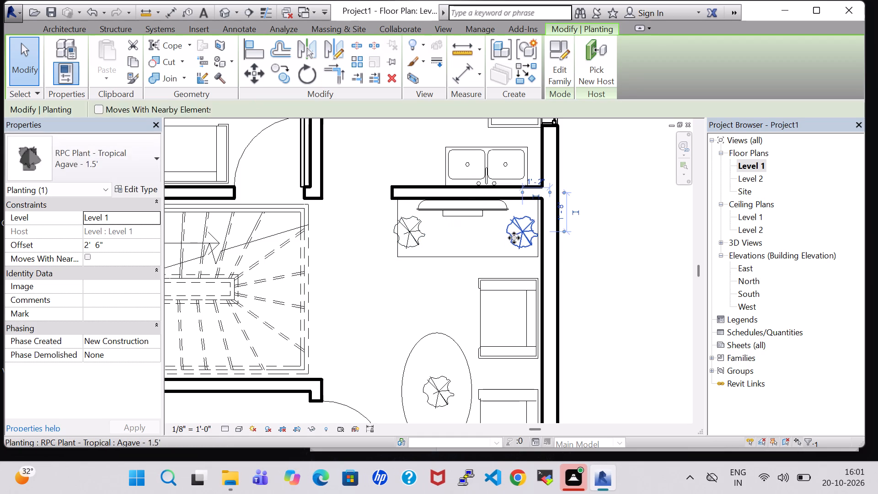
# Examine the placement of the plants on the TV table and the surrounding rooms from several angles in the 3D view.
pyautogui.click(608, 224)
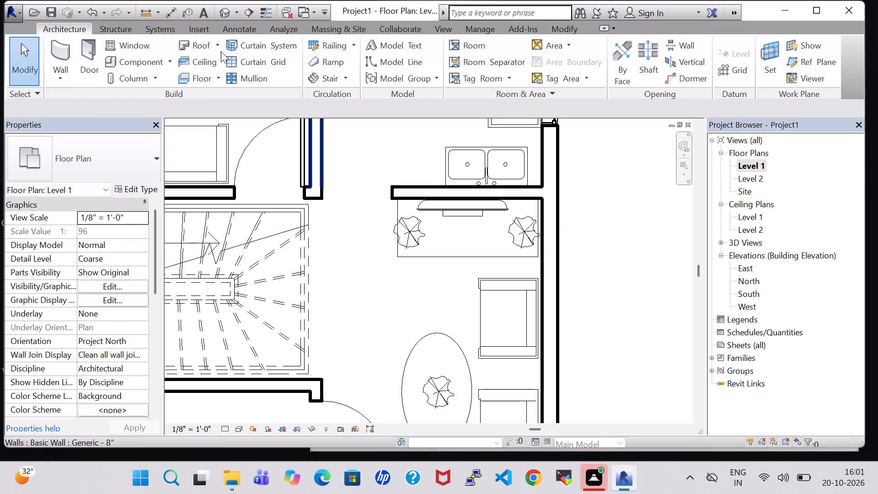
pyautogui.click(221, 17)
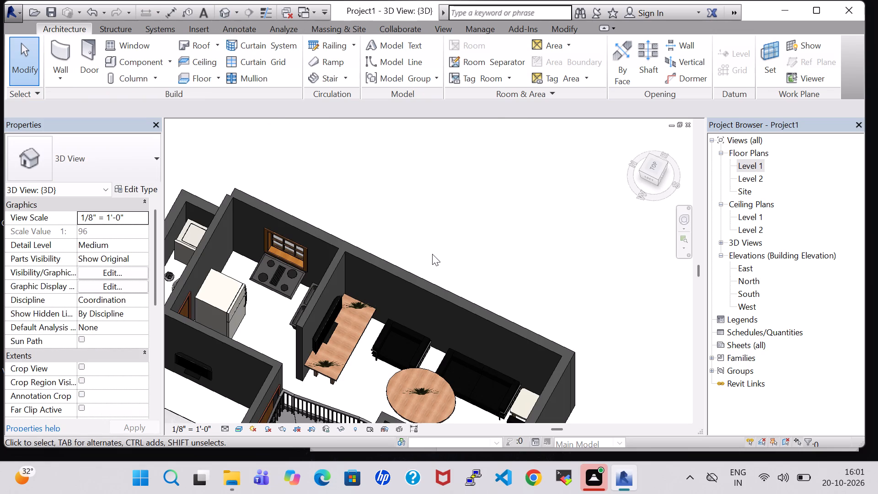
pyautogui.keyDown('shift'); pyautogui.moveTo(432, 254); pyautogui.dragTo(367, 194, button='middle'); pyautogui.keyUp('shift')
pyautogui.keyDown('shift'); pyautogui.moveTo(361, 183); pyautogui.dragTo(345, 173, button='middle'); pyautogui.keyUp('shift')
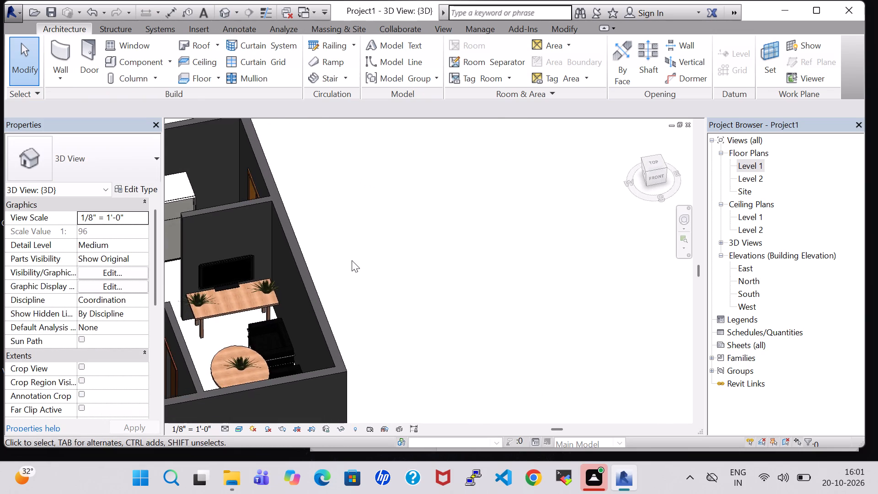
pyautogui.moveTo(352, 260); pyautogui.dragTo(340, 200, button='middle')
pyautogui.keyDown('shift'); pyautogui.scroll(1, 348, 238); pyautogui.keyUp('shift')
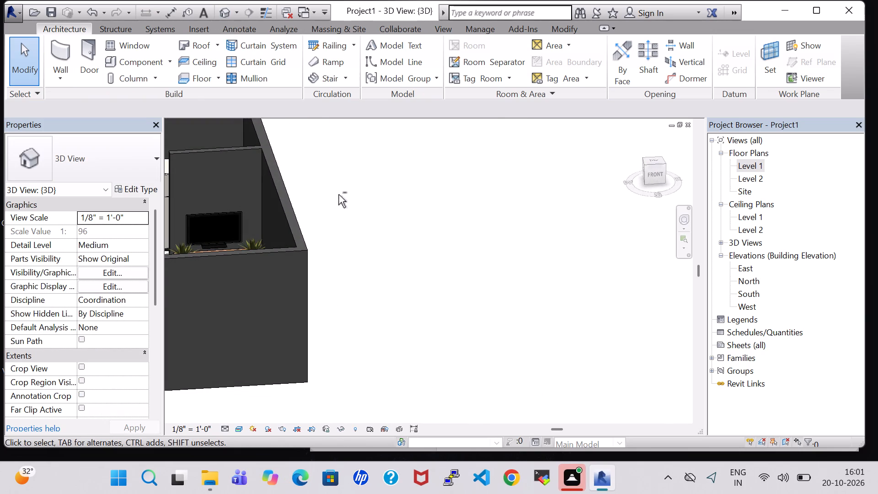
pyautogui.keyDown('shift'); pyautogui.moveTo(338, 196); pyautogui.dragTo(360, 328, button='middle'); pyautogui.keyUp('shift')
pyautogui.moveTo(360, 328); pyautogui.dragTo(499, 261, button='middle')
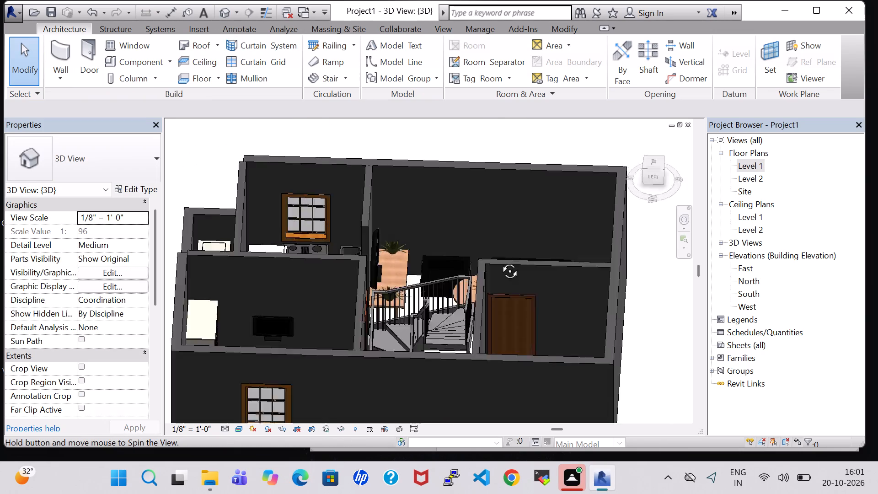
pyautogui.moveTo(499, 261); pyautogui.dragTo(577, 326, button='middle')
# In the 3D view, nudge the oval table in the living area four increments west, away from the sofa.
pyautogui.moveTo(508, 177); pyautogui.dragTo(505, 257, button='middle')
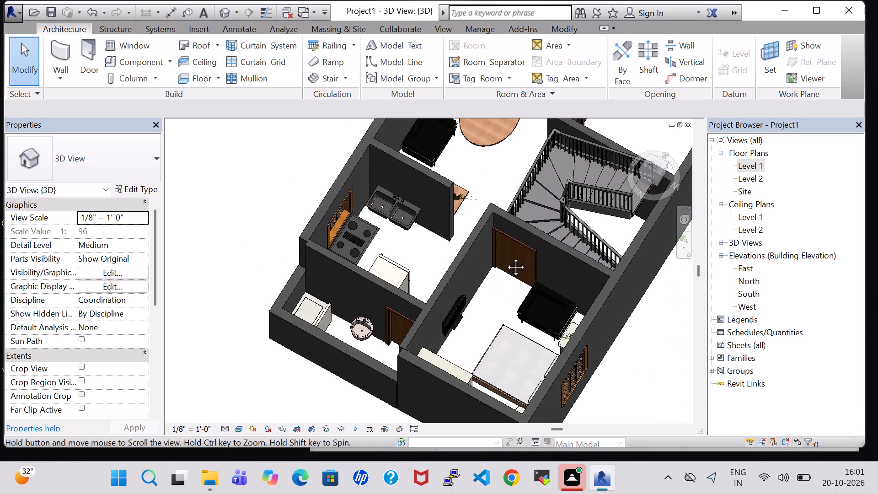
pyautogui.moveTo(505, 257); pyautogui.dragTo(471, 360, button='middle')
pyautogui.scroll(1, 471, 360)
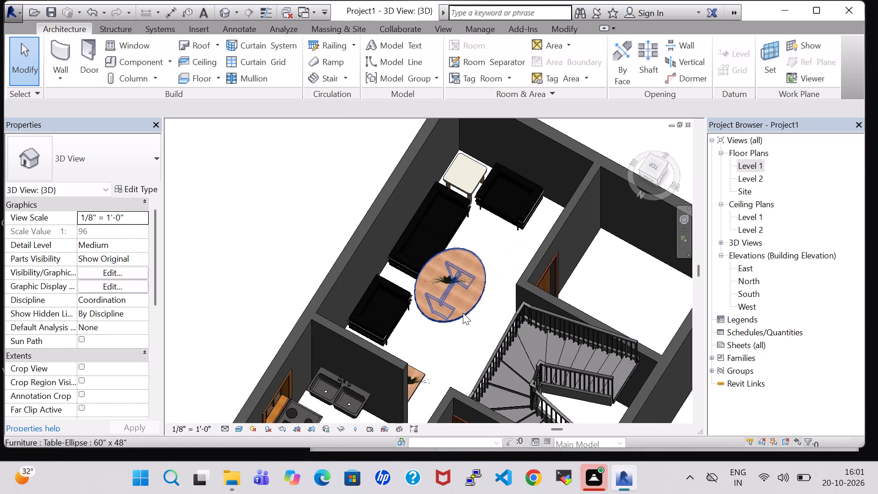
pyautogui.click(463, 313)
pyautogui.press('Right')
pyautogui.press('Right')
pyautogui.press('Right')
pyautogui.press('Right')
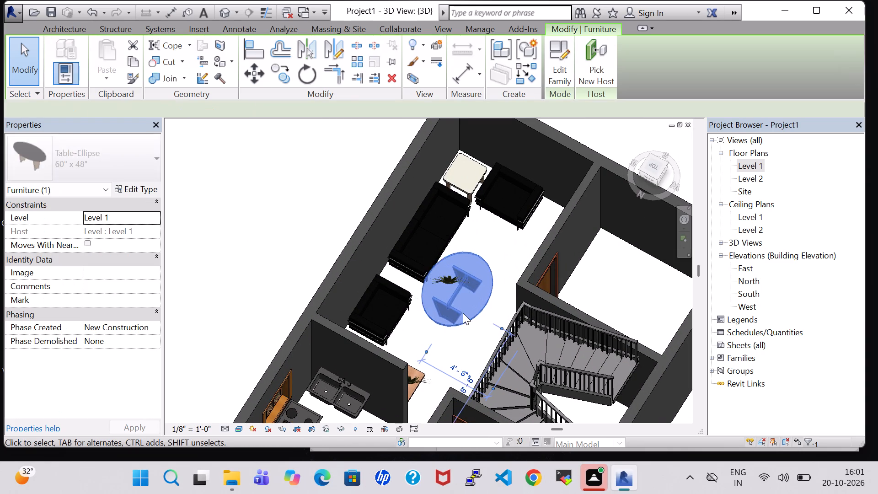
pyautogui.click(479, 218)
# Nudge the agave plant on the oval table four increments west so it sits centred on the table again.
pyautogui.keyDown('shift'); pyautogui.moveTo(479, 218); pyautogui.dragTo(497, 223, button='middle'); pyautogui.keyUp('shift')
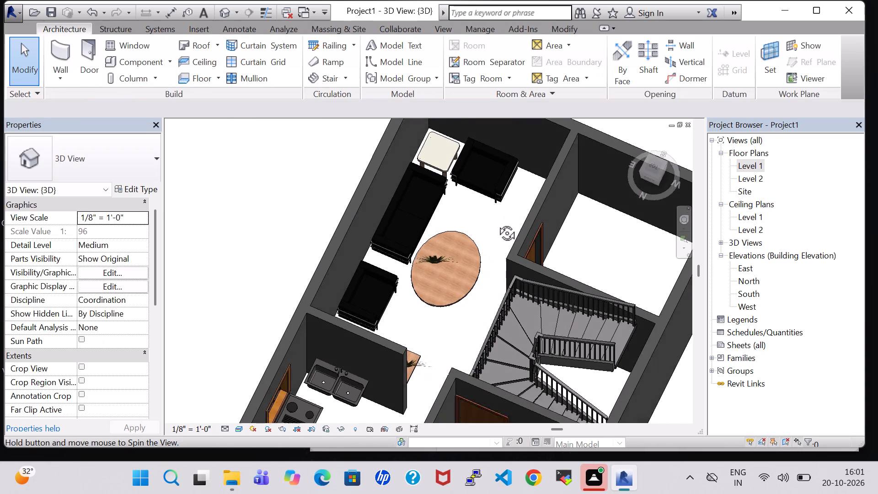
pyautogui.keyDown('shift'); pyautogui.moveTo(497, 223); pyautogui.dragTo(503, 225, button='middle'); pyautogui.keyUp('shift')
pyautogui.keyDown('shift'); pyautogui.moveTo(503, 225); pyautogui.dragTo(516, 226, button='middle'); pyautogui.keyUp('shift')
pyautogui.keyDown('shift'); pyautogui.scroll(1, 516, 226); pyautogui.keyUp('shift')
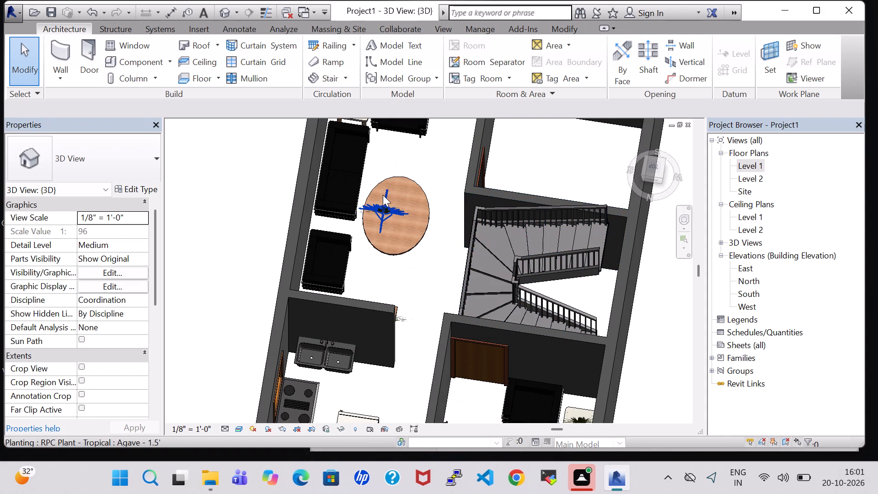
pyautogui.click(387, 207)
pyautogui.press('Right')
pyautogui.press('Right')
pyautogui.press('Right')
pyautogui.press('Right')
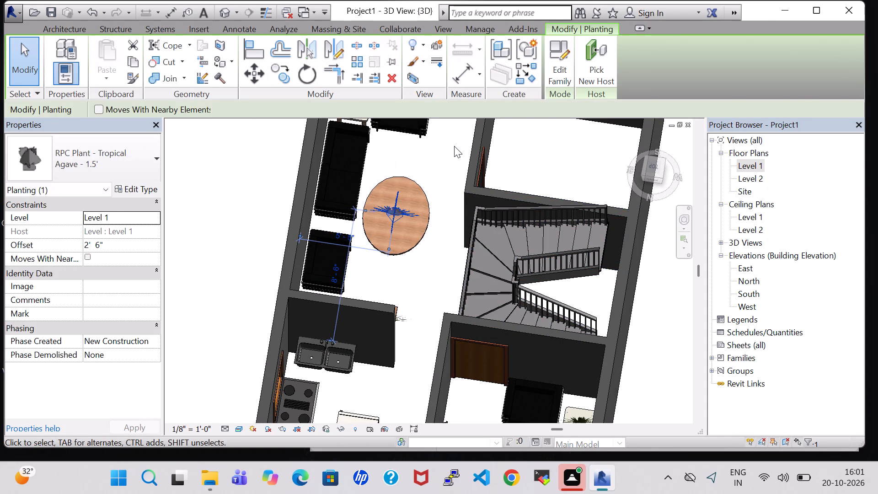
pyautogui.click(455, 141)
# In the Level 1 floor plan, place a tagged room over the living area's oval table and name it HALL.
pyautogui.doubleClick(762, 167)
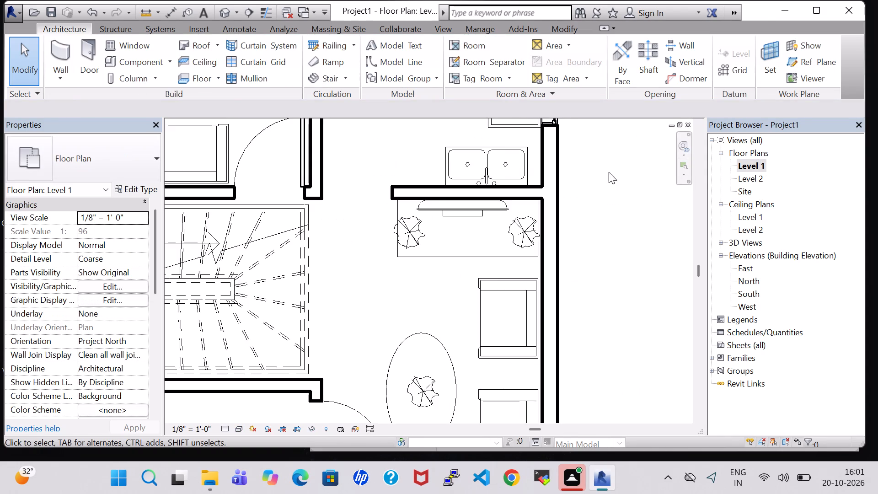
pyautogui.scroll(-3, 603, 187)
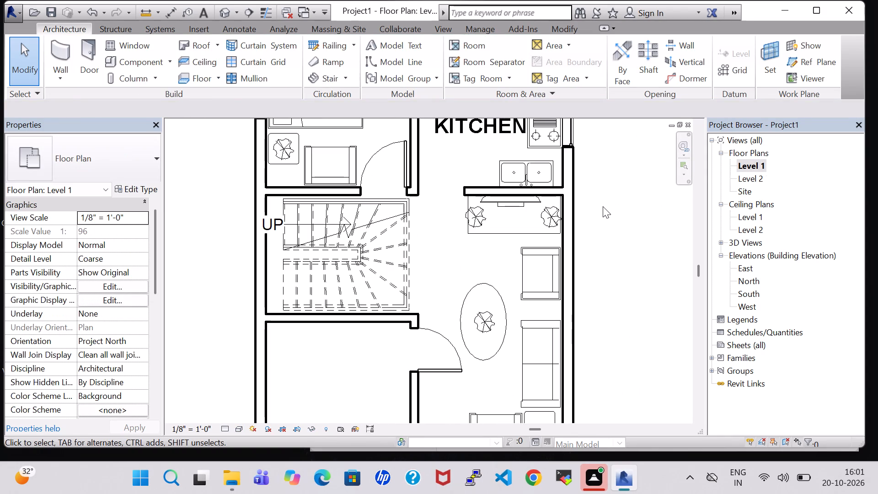
pyautogui.click(482, 48)
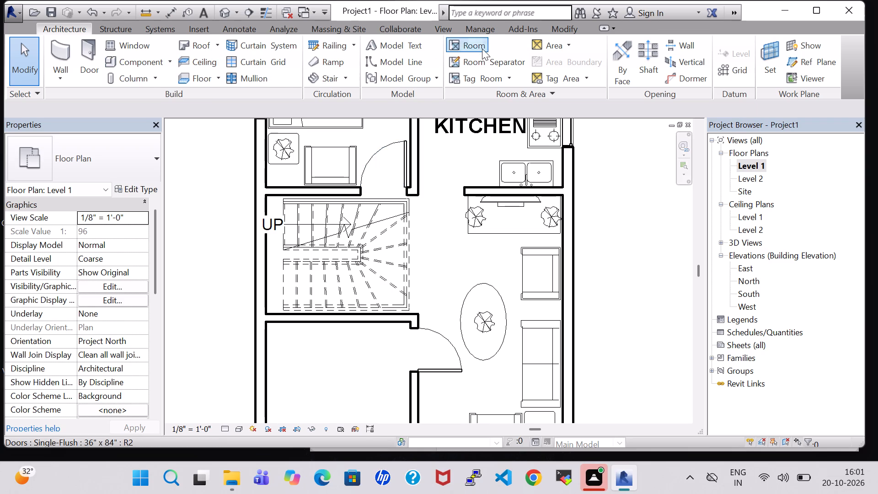
pyautogui.click(503, 322)
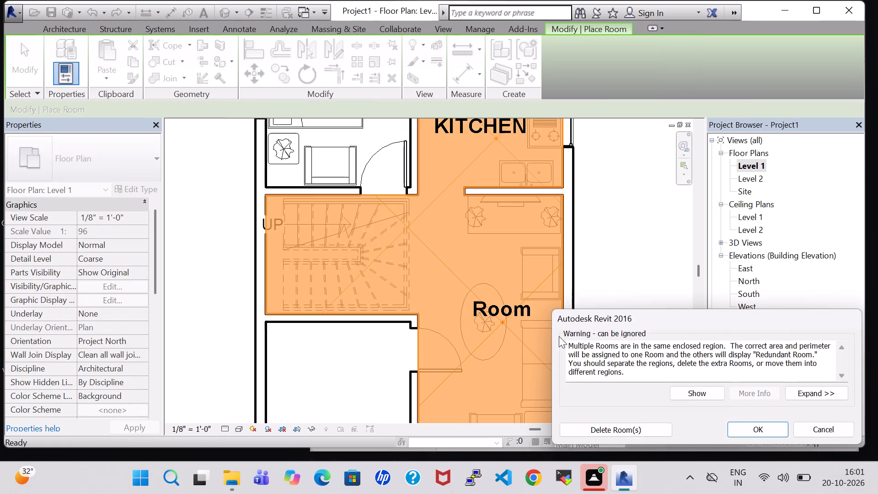
pyautogui.click(773, 422)
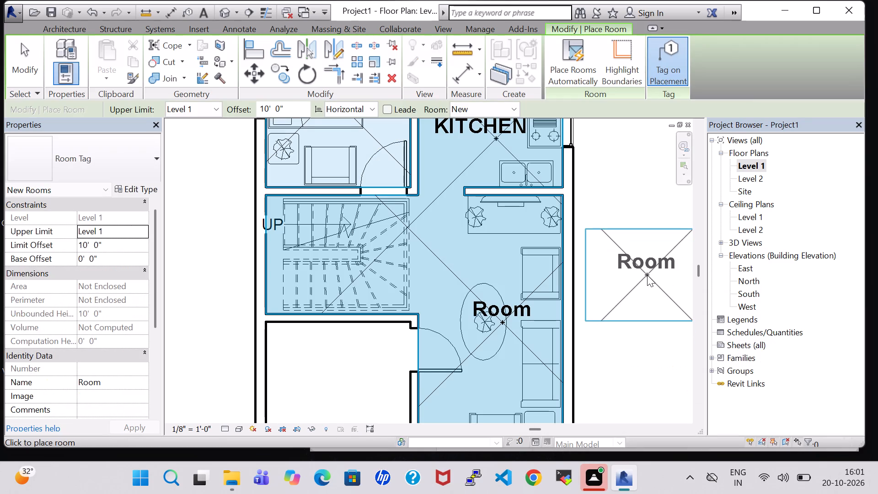
pyautogui.press('Escape')
pyautogui.press('Escape')
pyautogui.doubleClick(504, 307)
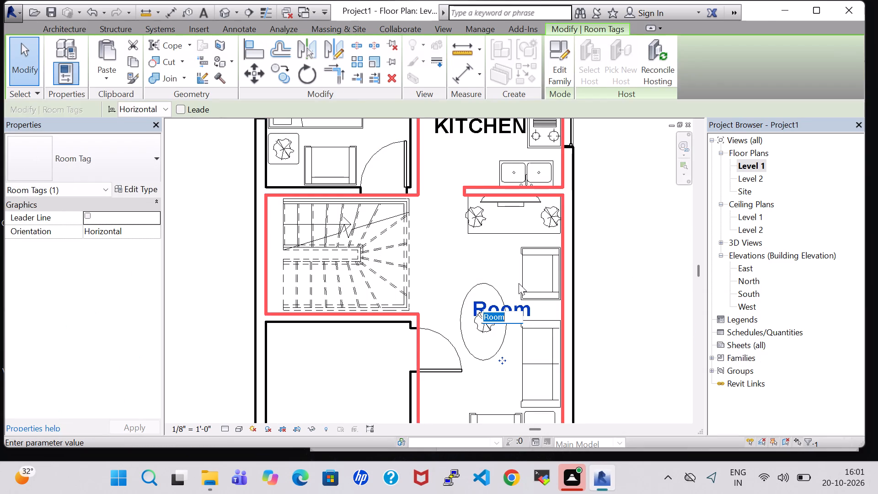
pyautogui.press('BackSpace')
pyautogui.write('HALL')
pyautogui.press('Return')
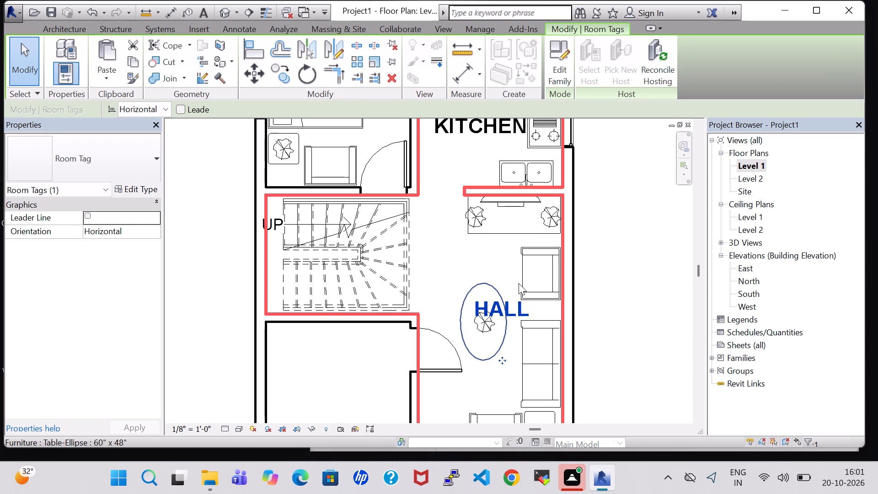
pyautogui.click(639, 269)
pyautogui.scroll(-1, 699, 255)
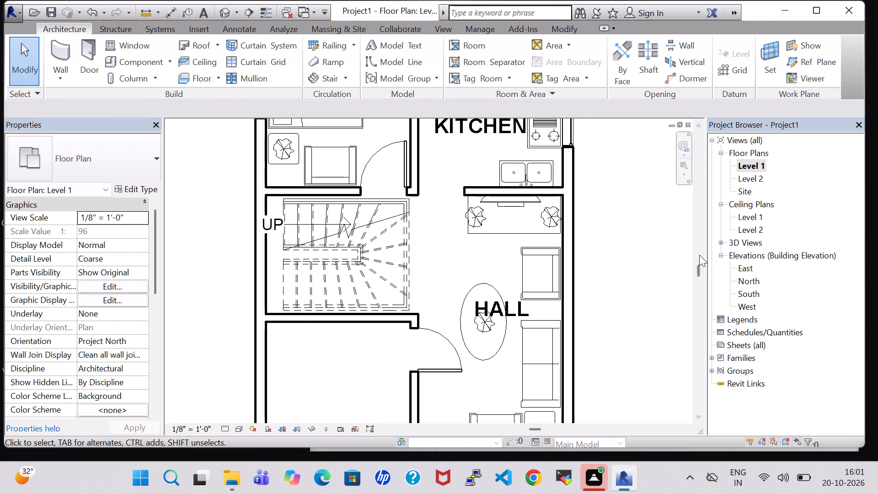
pyautogui.scroll(-1, 699, 255)
pyautogui.scroll(-3, 661, 249)
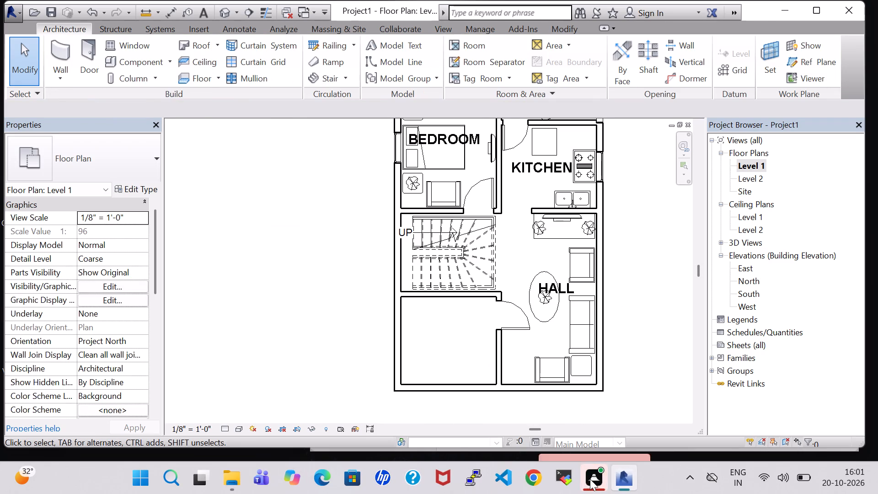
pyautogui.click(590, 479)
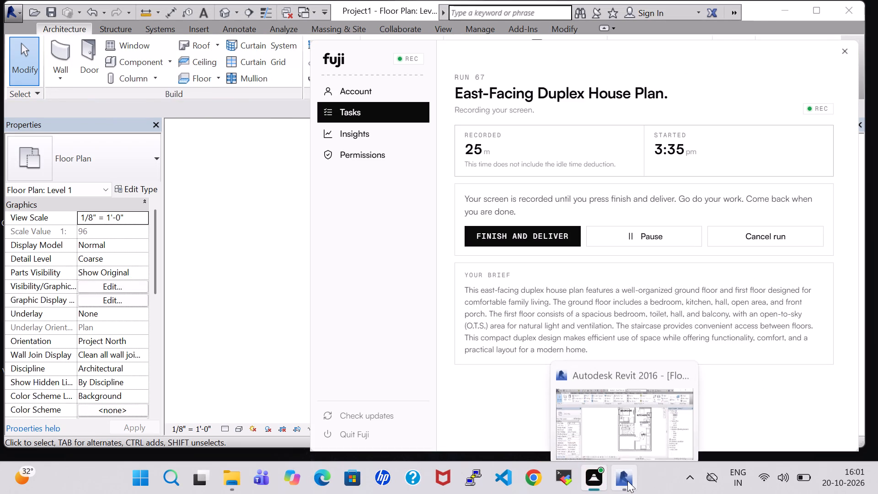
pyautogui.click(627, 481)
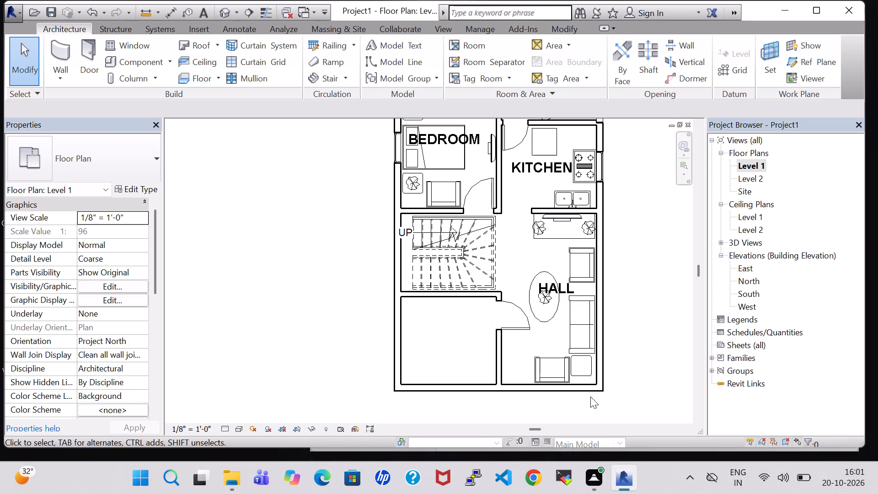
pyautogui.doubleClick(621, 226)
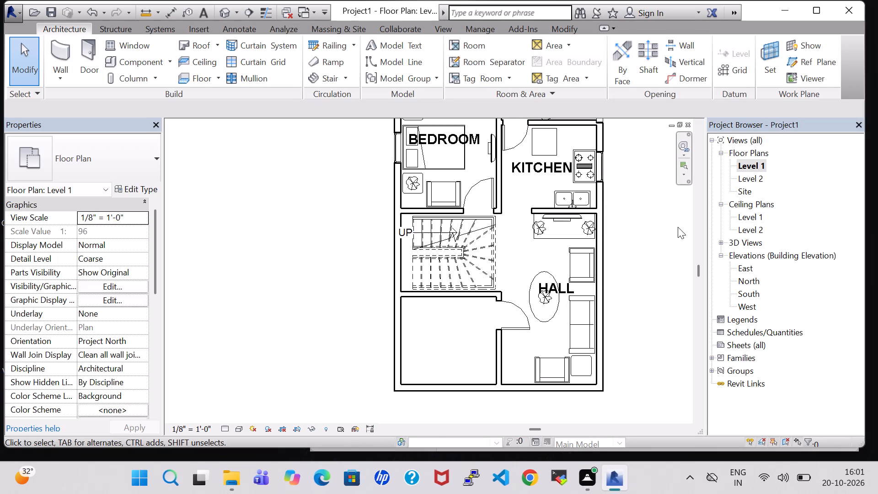
# Place a tagged room in the empty enclosed space at the house's south-west corner and name it PORCH.
pyautogui.click(468, 50)
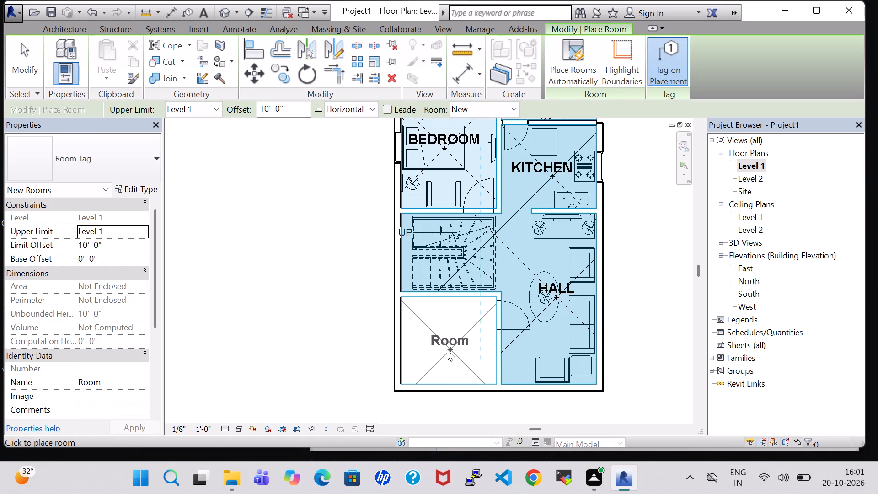
pyautogui.click(447, 349)
pyautogui.press('Escape')
pyautogui.press('Escape')
pyautogui.doubleClick(447, 349)
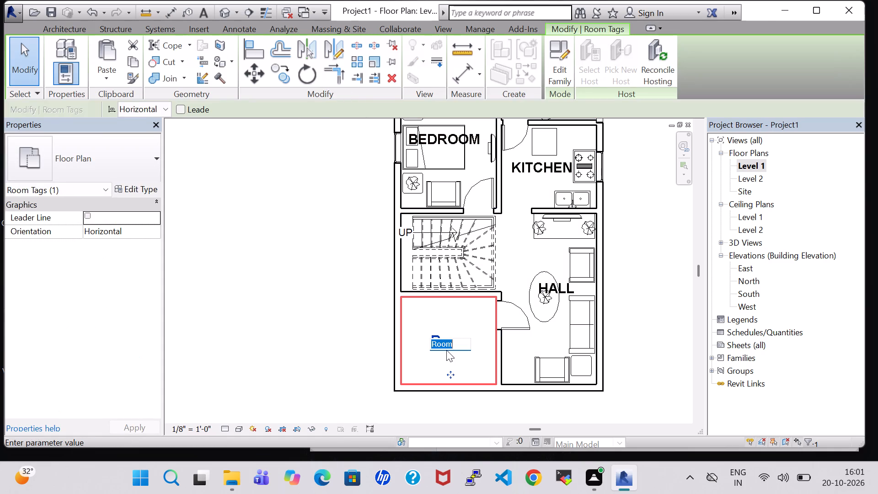
pyautogui.press('BackSpace')
pyautogui.write('PORCH')
pyautogui.press('Return')
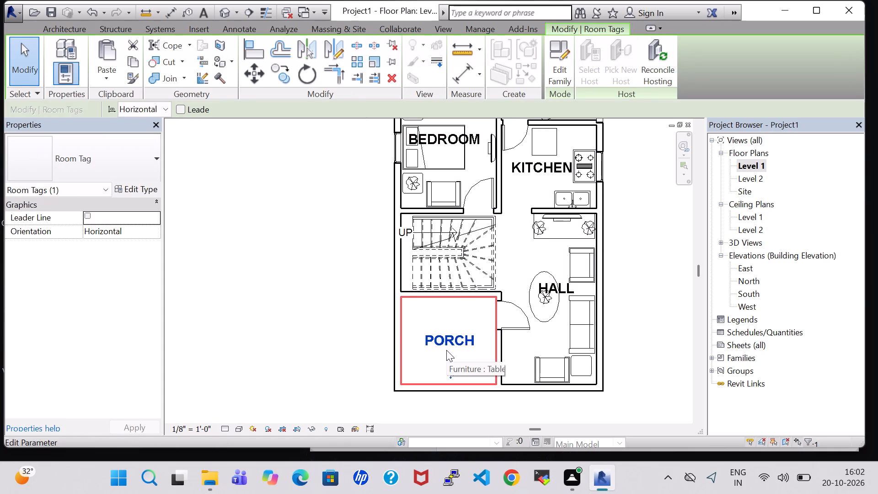
# Split the west exterior wall at the porch's north wall and the south exterior wall at the porch's east wall.
pyautogui.click(354, 50)
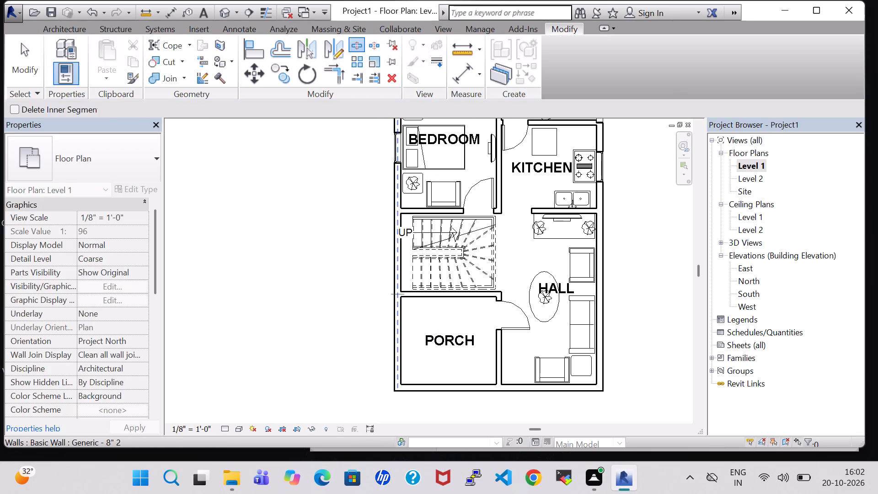
pyautogui.click(398, 294)
pyautogui.click(501, 388)
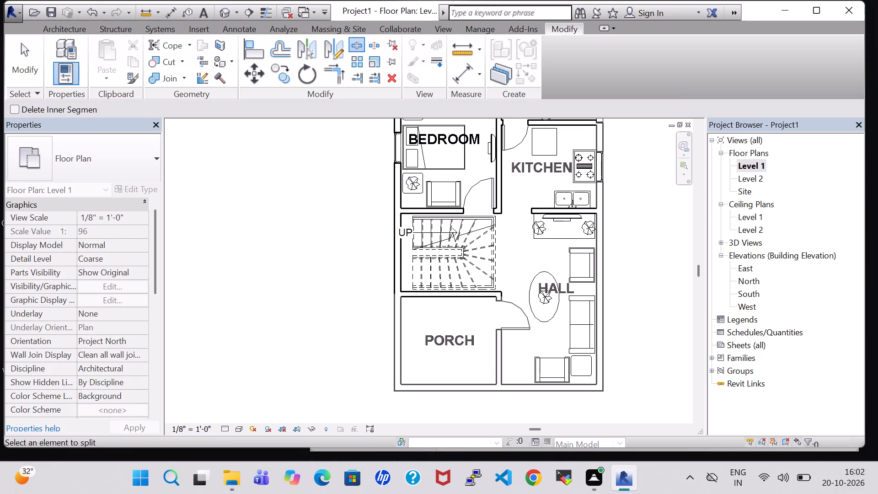
pyautogui.press('Escape')
pyautogui.press('Escape')
# Set the unconnected height of the porch's west wall segment to 2' 0".
pyautogui.click(400, 333)
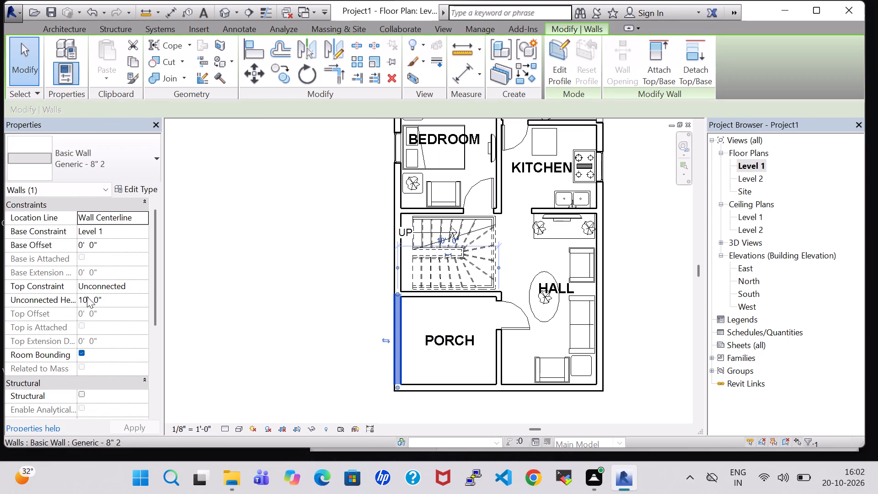
pyautogui.click(86, 299)
pyautogui.click(86, 299)
pyautogui.press('BackSpace')
pyautogui.press('BackSpace')
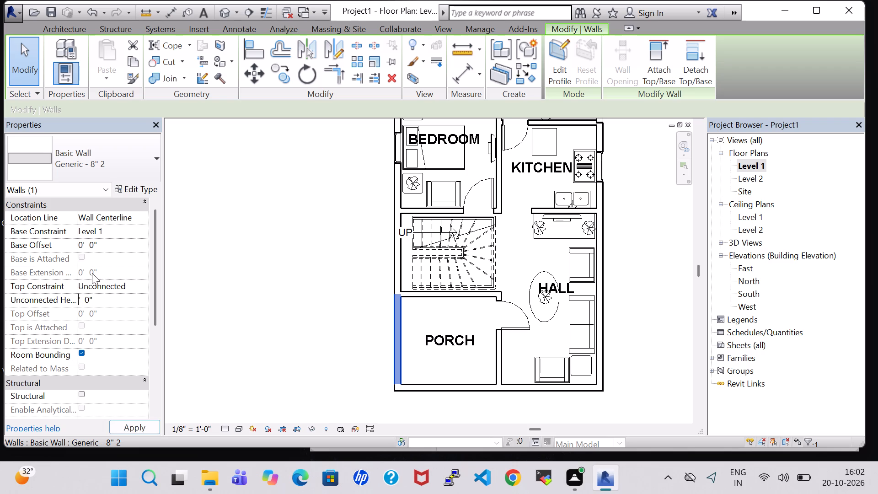
pyautogui.press('3')
pyautogui.press('BackSpace')
pyautogui.press('2')
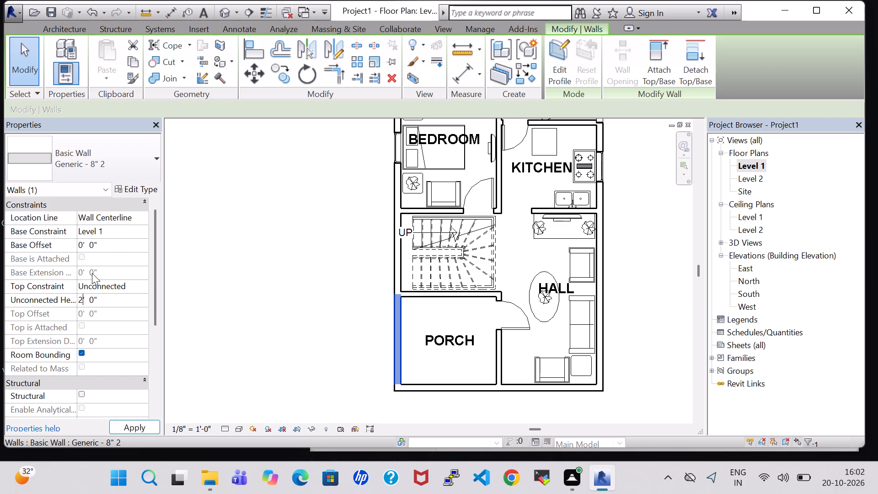
pyautogui.click(136, 427)
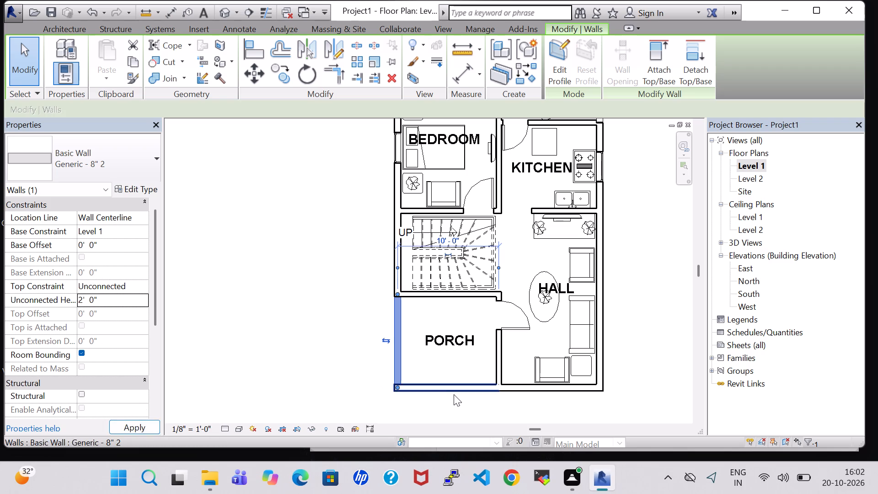
# Delete the porch's south wall segment.
pyautogui.click(454, 394)
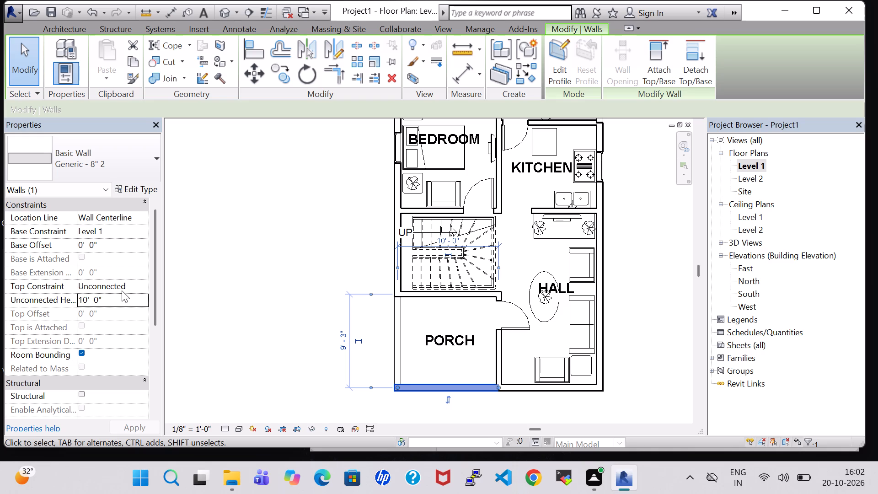
pyautogui.press('Delete')
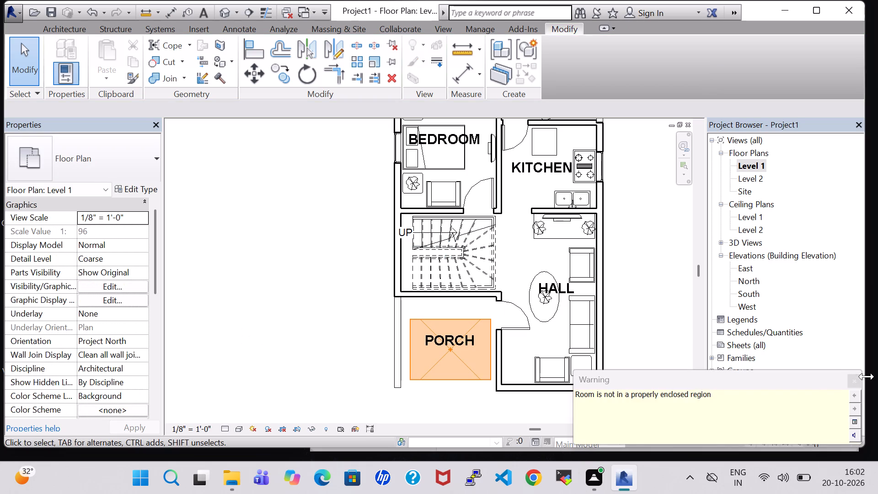
pyautogui.click(857, 377)
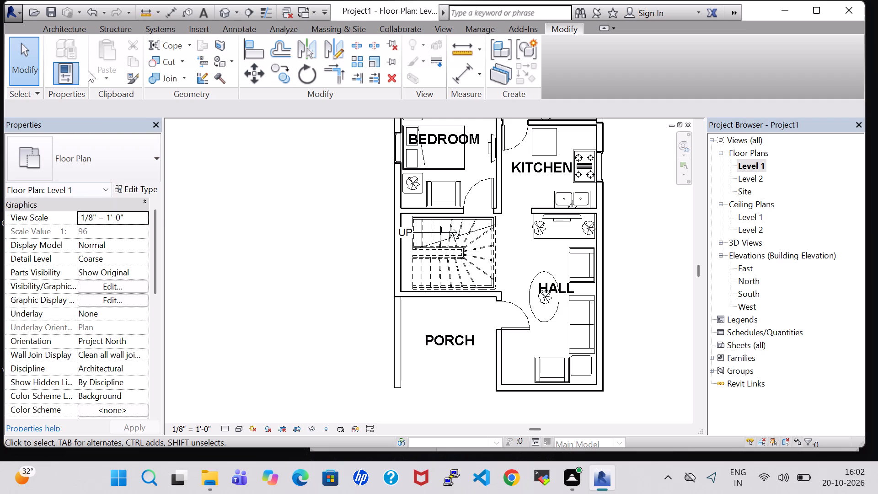
# Sketch a railing about 9' 0" long along the centreline of the porch's low west wall and finish the path.
pyautogui.click(69, 30)
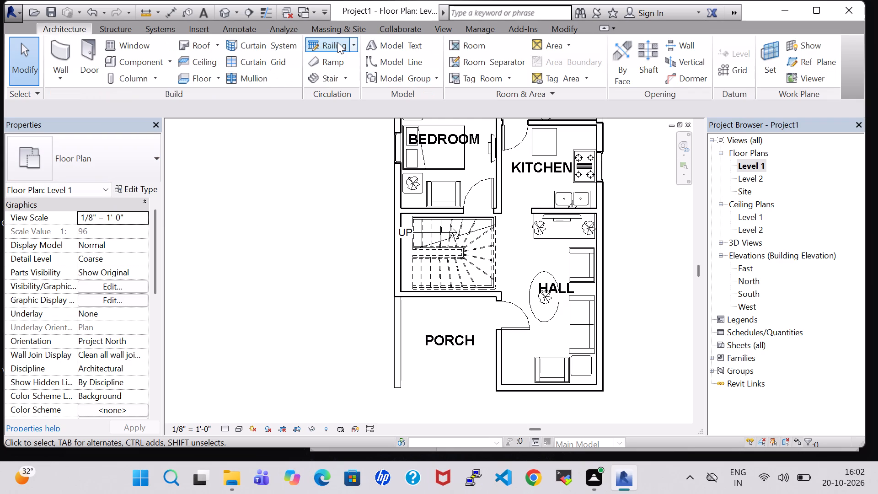
pyautogui.click(337, 42)
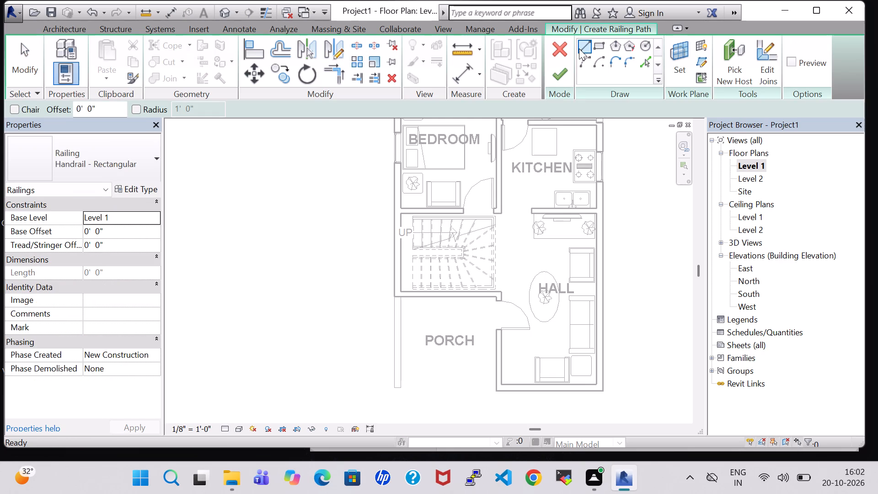
pyautogui.scroll(4, 393, 299)
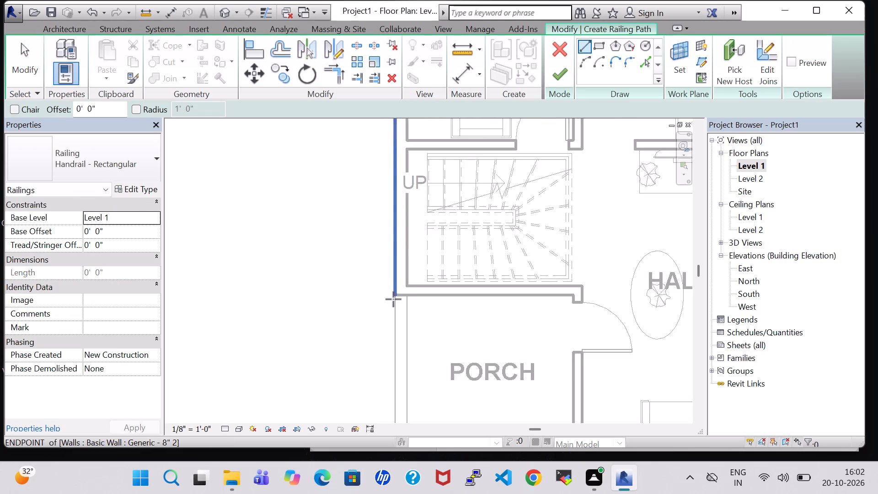
pyautogui.scroll(4, 393, 299)
pyautogui.click(406, 294)
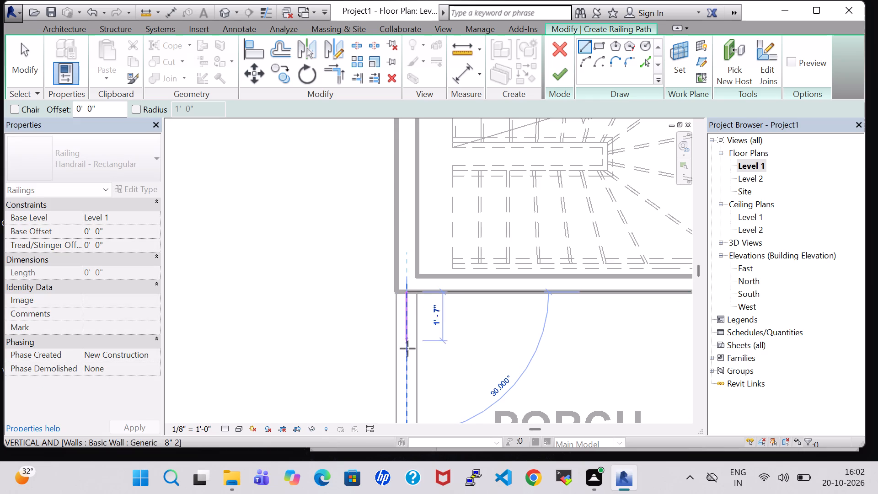
pyautogui.moveTo(407, 368); pyautogui.dragTo(395, 231, button='middle')
pyautogui.moveTo(397, 322); pyautogui.dragTo(387, 191, button='middle')
pyautogui.click(385, 304)
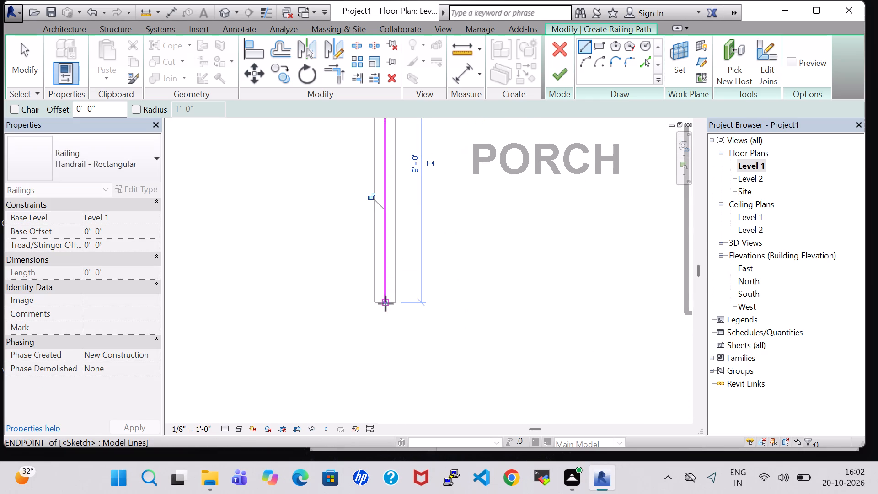
pyautogui.click(564, 71)
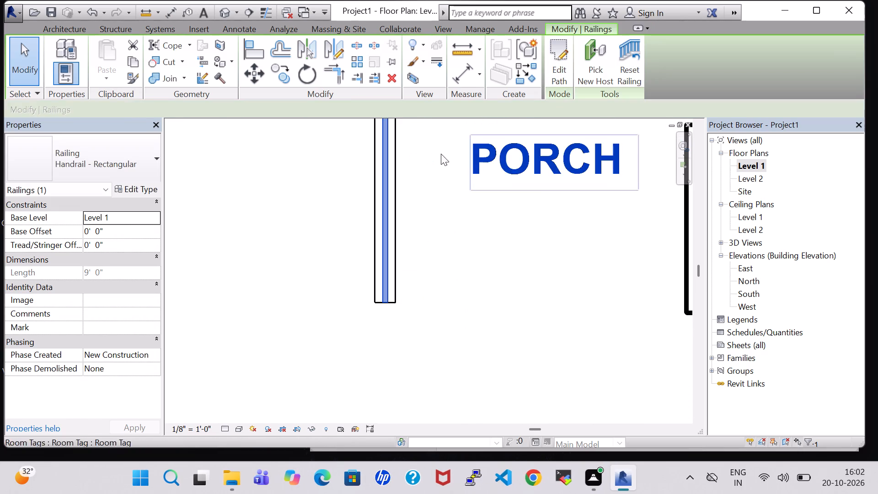
# Change the new porch railing's type to Glass Panel - Bottom Fill.
pyautogui.click(137, 177)
pyautogui.scroll(4, 118, 228)
pyautogui.click(118, 228)
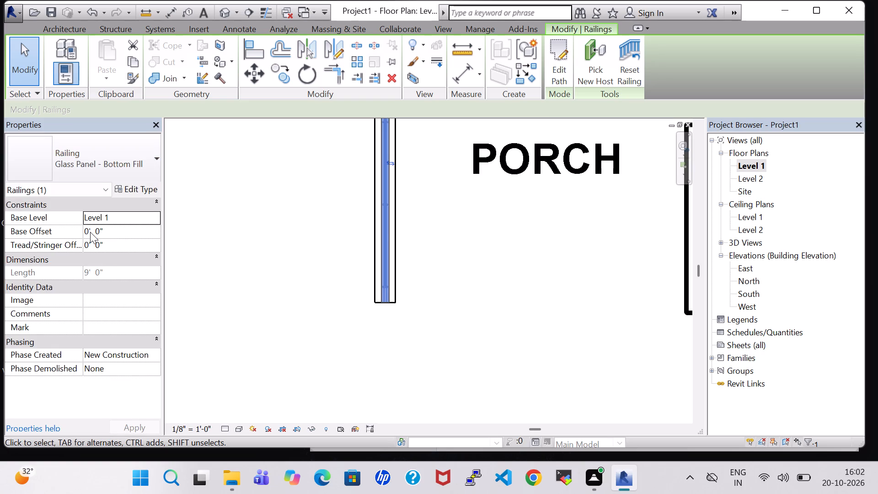
# Set the porch railing's base offset to 2' 0" so it sits on top of the low wall.
pyautogui.click(90, 232)
pyautogui.press('BackSpace')
pyautogui.press('2')
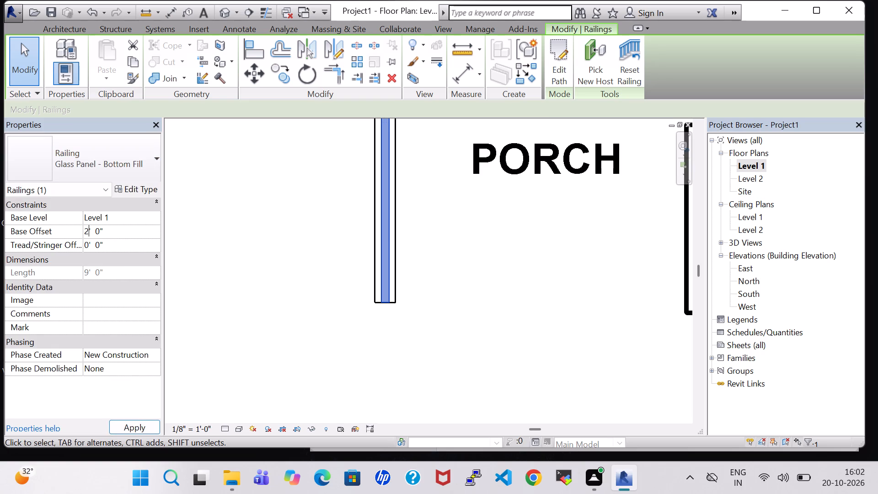
pyautogui.click(132, 425)
pyautogui.click(228, 334)
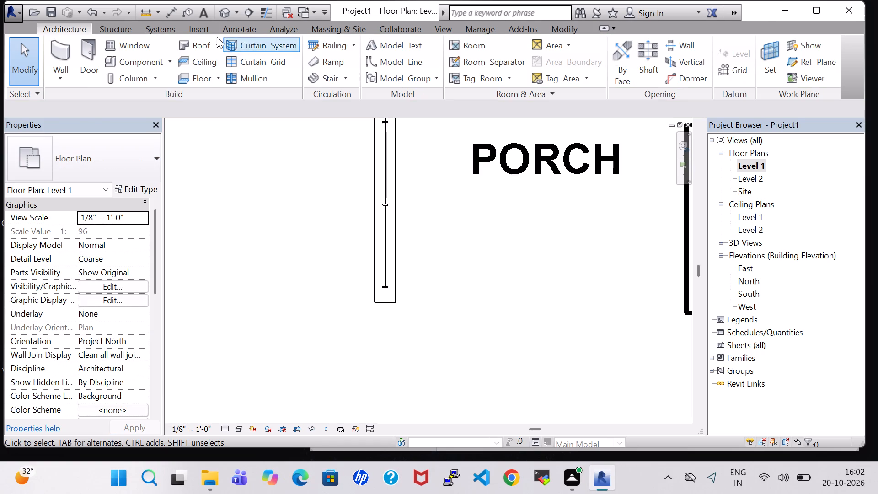
# Examine the porch railing and low wall from several sides in the 3D view.
pyautogui.click(217, 9)
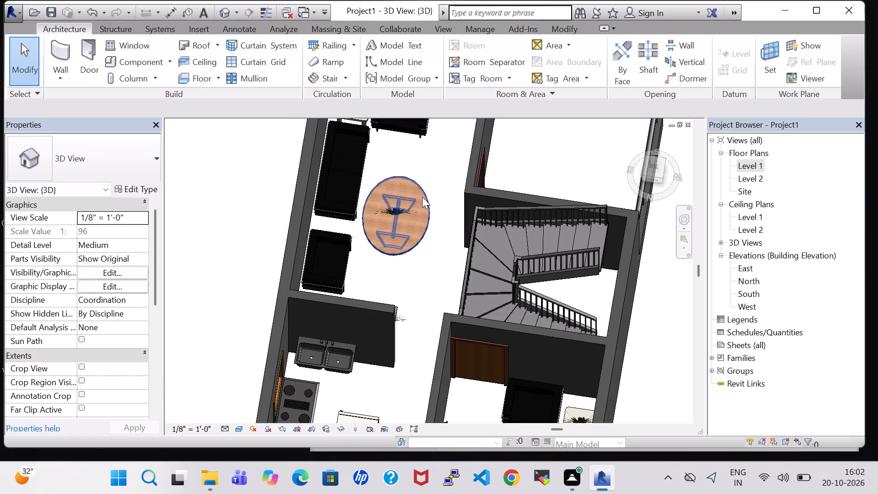
pyautogui.moveTo(422, 197); pyautogui.dragTo(262, 270, button='middle')
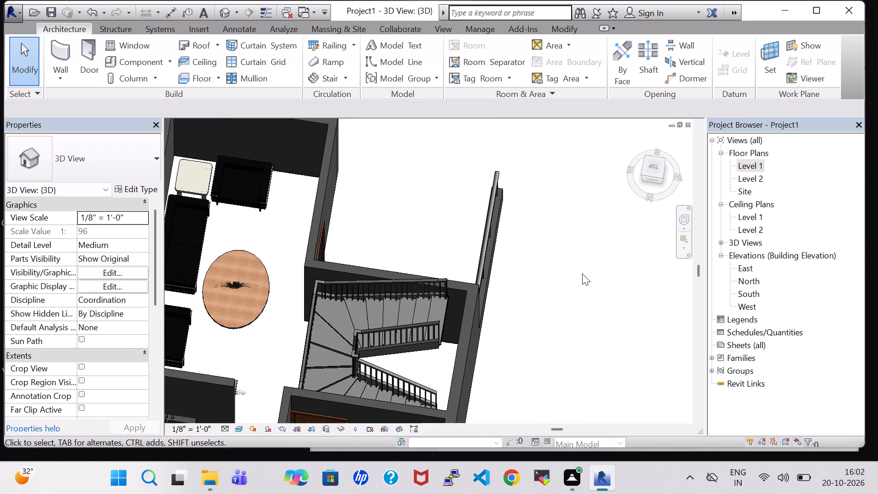
pyautogui.keyDown('shift'); pyautogui.moveTo(583, 276); pyautogui.dragTo(464, 211, button='middle'); pyautogui.keyUp('shift')
pyautogui.moveTo(513, 398); pyautogui.dragTo(455, 122, button='middle')
pyautogui.keyDown('shift'); pyautogui.moveTo(502, 274); pyautogui.dragTo(457, 262, button='middle'); pyautogui.keyUp('shift')
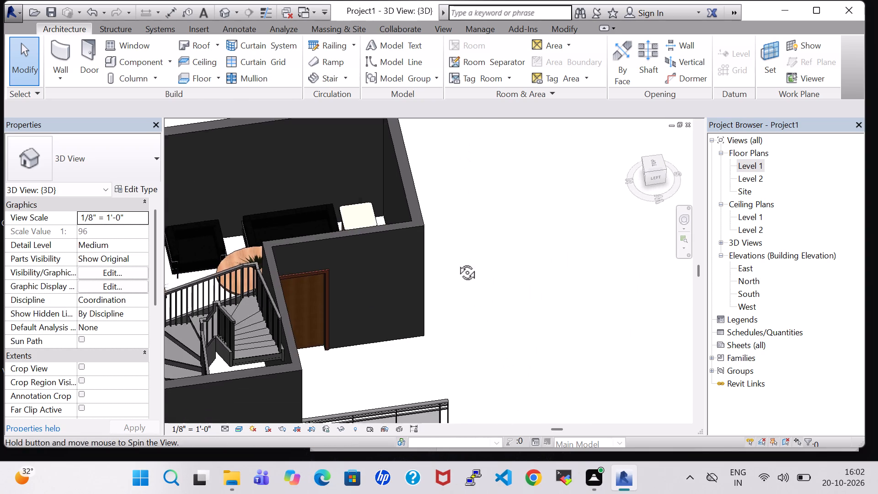
pyautogui.keyDown('shift'); pyautogui.moveTo(457, 262); pyautogui.dragTo(389, 249, button='middle'); pyautogui.keyUp('shift')
pyautogui.moveTo(213, 278); pyautogui.dragTo(708, 201, button='middle')
pyautogui.keyDown('shift'); pyautogui.moveTo(480, 400); pyautogui.dragTo(409, 317, button='middle'); pyautogui.keyUp('shift')
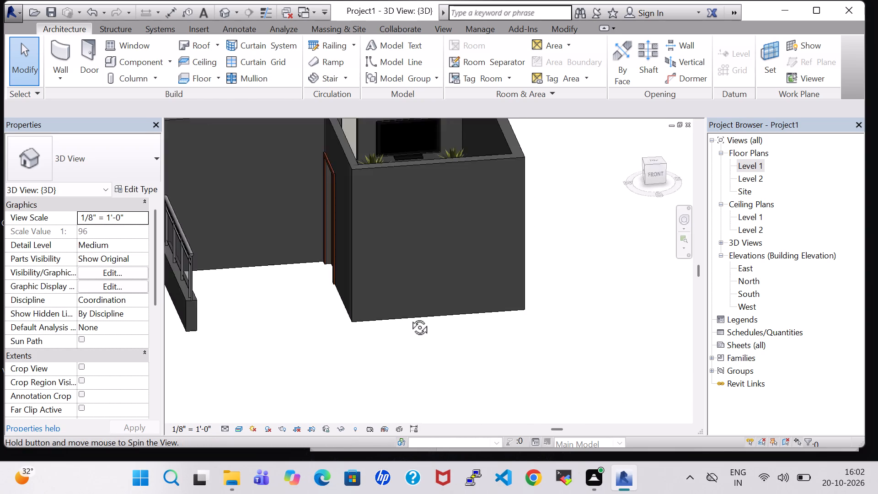
pyautogui.keyDown('shift'); pyautogui.moveTo(409, 317); pyautogui.dragTo(409, 305, button='middle'); pyautogui.keyUp('shift')
pyautogui.moveTo(297, 285); pyautogui.dragTo(439, 324, button='middle')
pyautogui.moveTo(383, 241); pyautogui.dragTo(450, 328, button='middle')
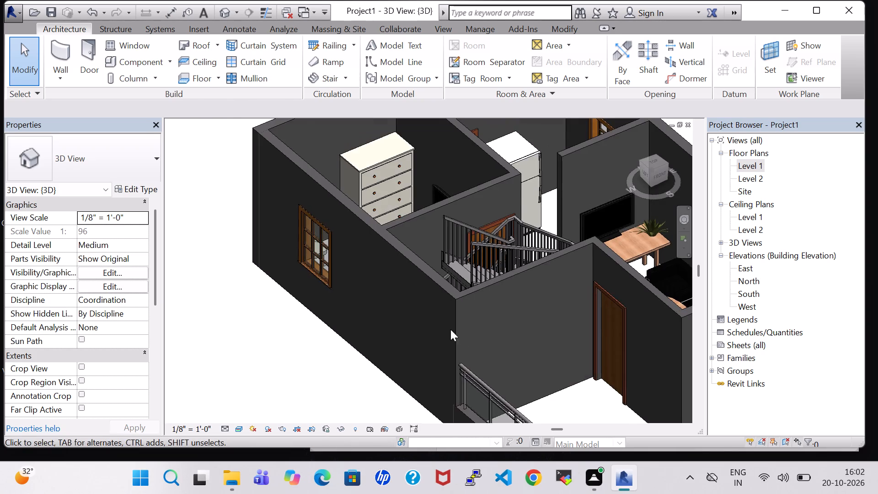
pyautogui.moveTo(443, 347); pyautogui.dragTo(337, 227, button='middle')
pyautogui.moveTo(488, 331); pyautogui.dragTo(549, 326, button='middle')
pyautogui.moveTo(551, 330); pyautogui.dragTo(539, 329, button='middle')
pyautogui.scroll(1, 551, 330)
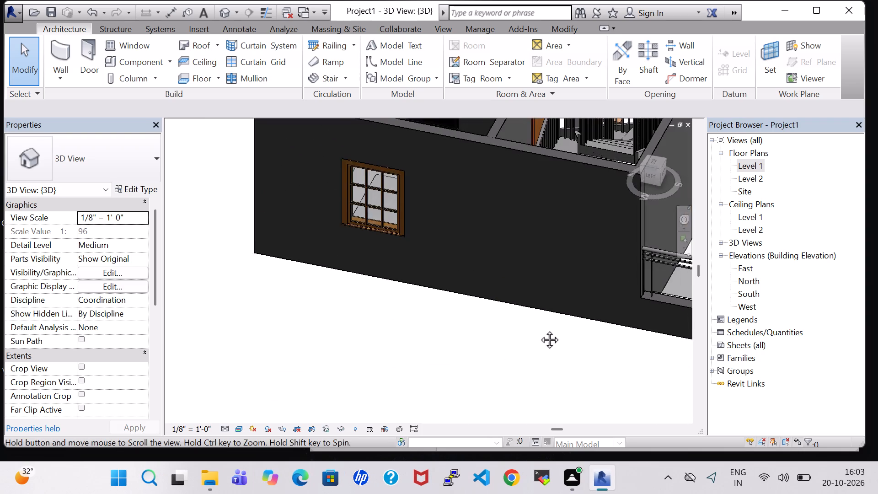
pyautogui.moveTo(539, 329); pyautogui.dragTo(378, 305, button='middle')
pyautogui.moveTo(316, 299); pyautogui.dragTo(209, 297, button='middle')
# On the Level 1 plan, place a matching Casement 3x3 with Trim 36" x 48" window midway along the wall between stair and porch.
pyautogui.doubleClick(746, 167)
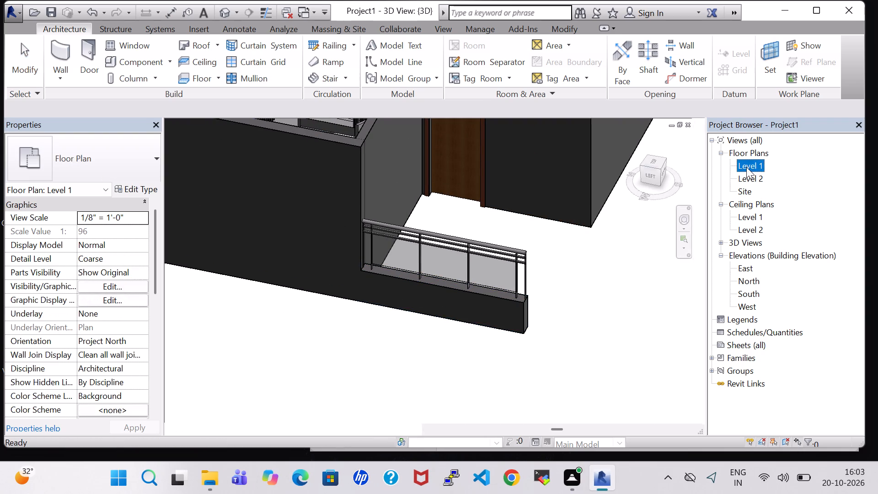
pyautogui.scroll(-3, 458, 285)
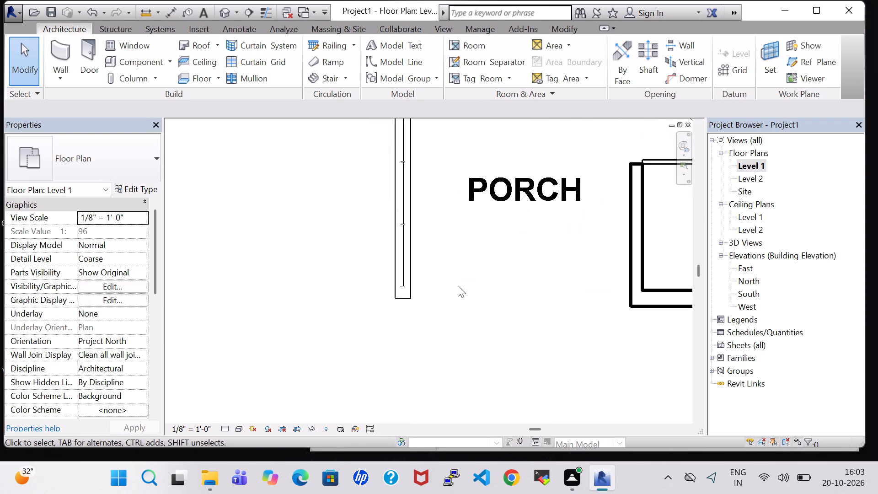
pyautogui.scroll(-1, 458, 285)
pyautogui.moveTo(502, 300); pyautogui.dragTo(331, 307, button='middle')
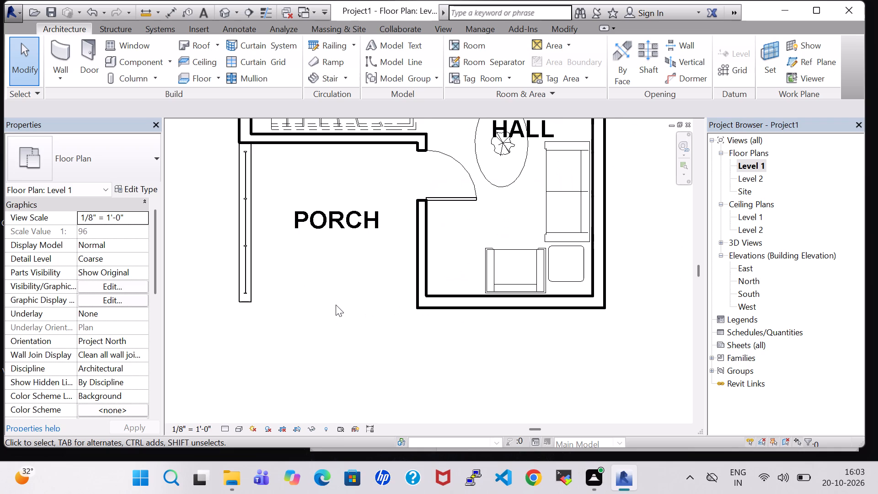
pyautogui.scroll(-3, 336, 305)
pyautogui.moveTo(336, 305); pyautogui.dragTo(348, 440, button='middle')
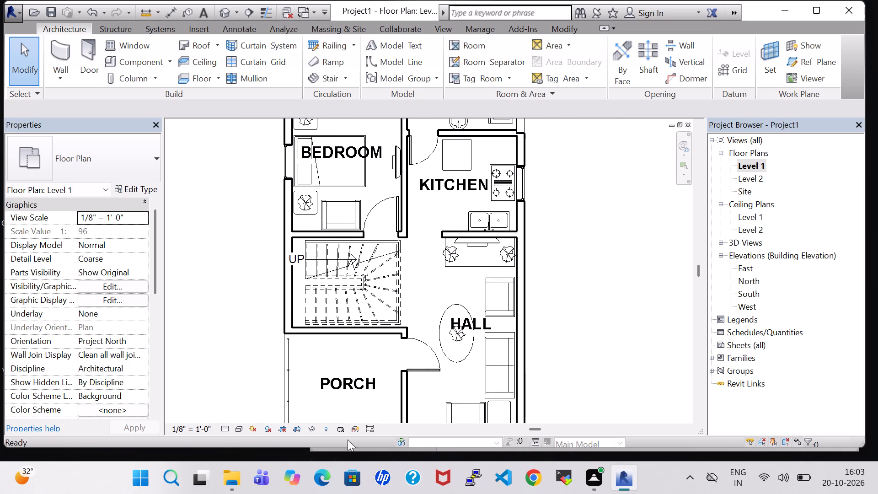
pyautogui.click(291, 161)
pyautogui.rightClick(291, 161)
pyautogui.click(369, 243)
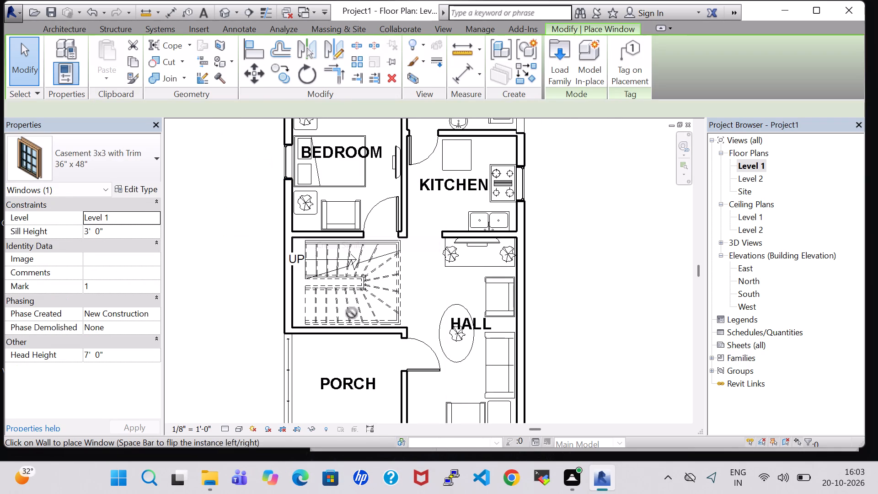
pyautogui.click(345, 335)
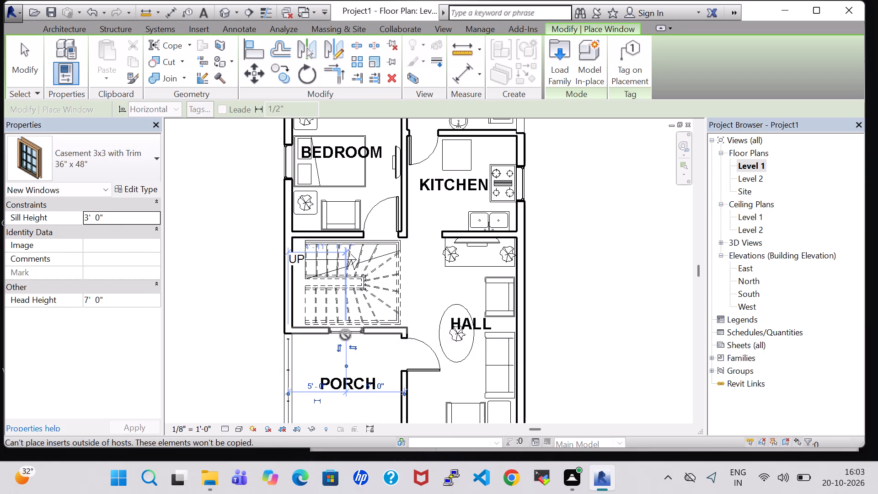
# Place the same casement window in the hall's south wall, centred 5' 0" from each end, and in its east wall beside the sofa.
pyautogui.moveTo(534, 347); pyautogui.dragTo(522, 261, button='middle')
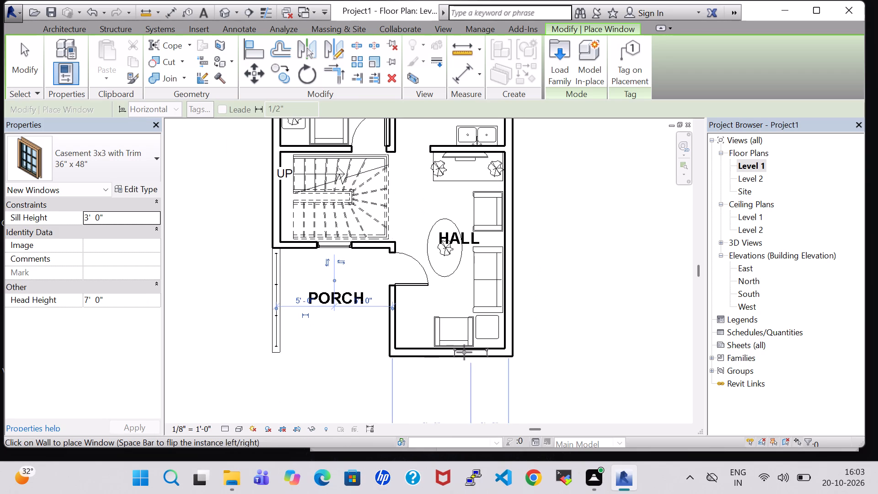
pyautogui.click(451, 353)
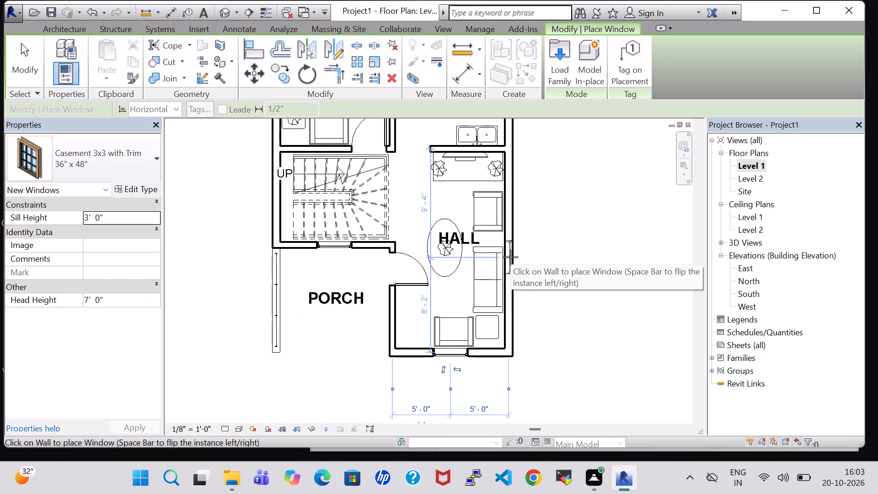
pyautogui.click(510, 257)
pyautogui.moveTo(524, 193); pyautogui.dragTo(521, 348, button='middle')
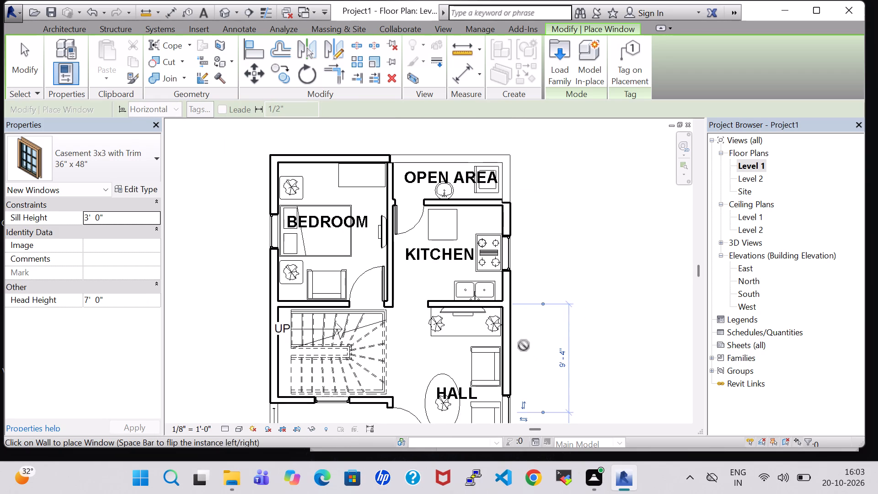
pyautogui.scroll(-3, 532, 345)
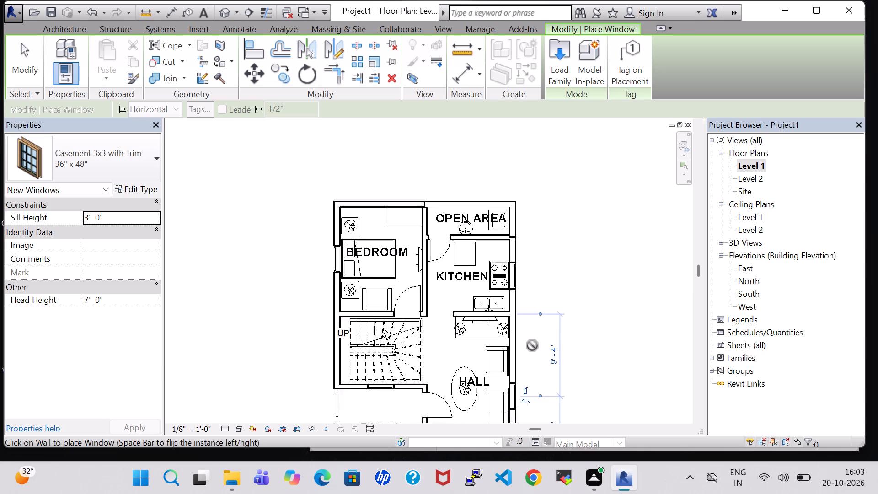
pyautogui.press('Escape')
pyautogui.press('Escape')
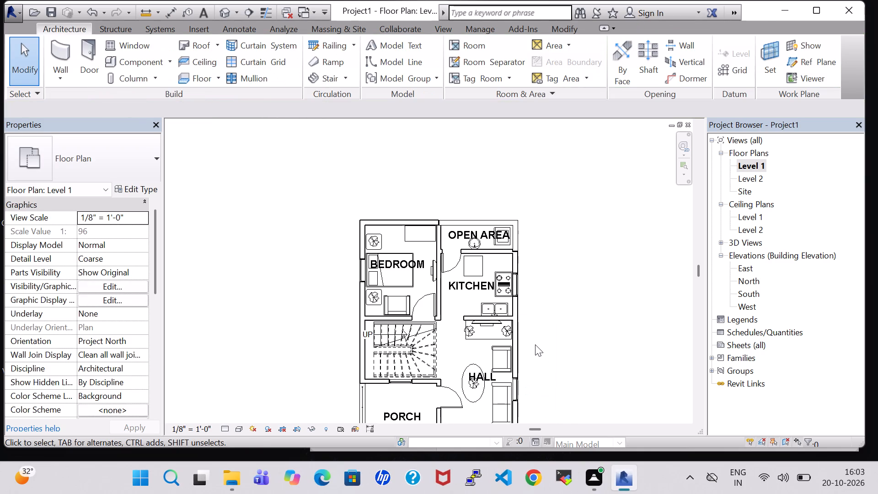
# Create a toposurface over the porch from four corner points at absolute elevation 0' 0" and finish the surface.
pyautogui.scroll(-1, 535, 344)
pyautogui.moveTo(555, 322); pyautogui.dragTo(549, 252, button='middle')
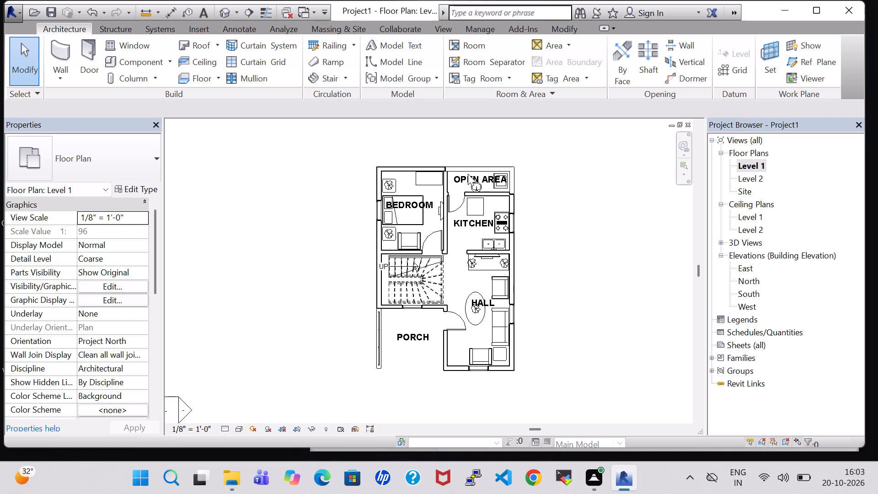
pyautogui.click(334, 32)
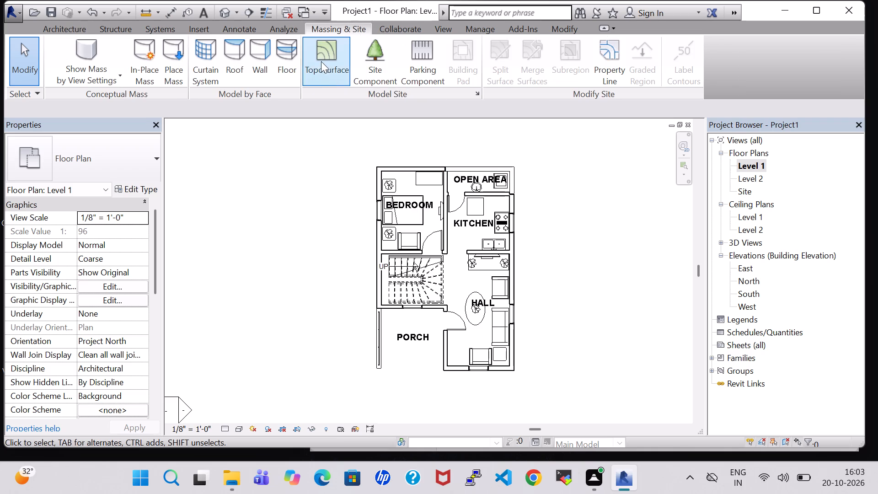
pyautogui.click(321, 60)
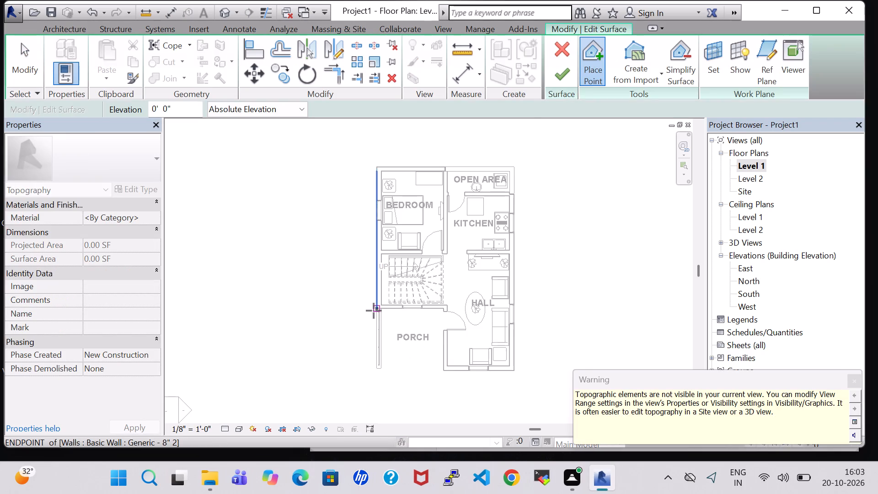
pyautogui.scroll(3, 376, 311)
pyautogui.click(376, 311)
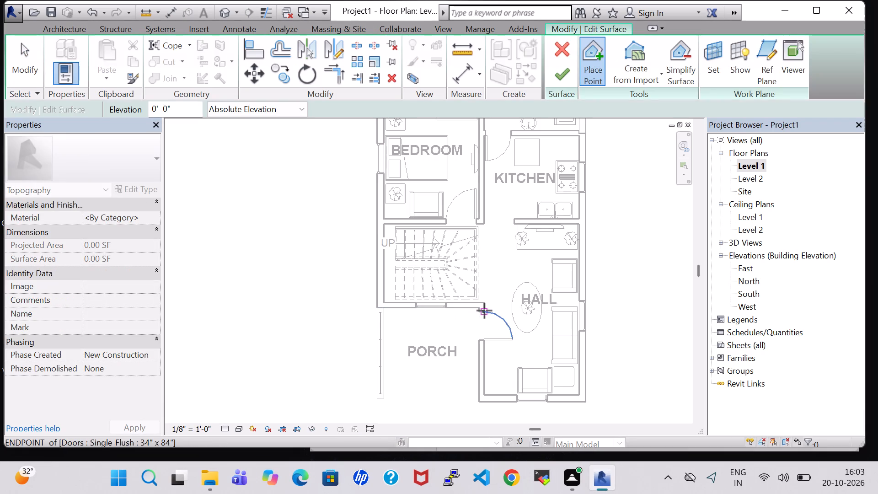
pyautogui.click(484, 311)
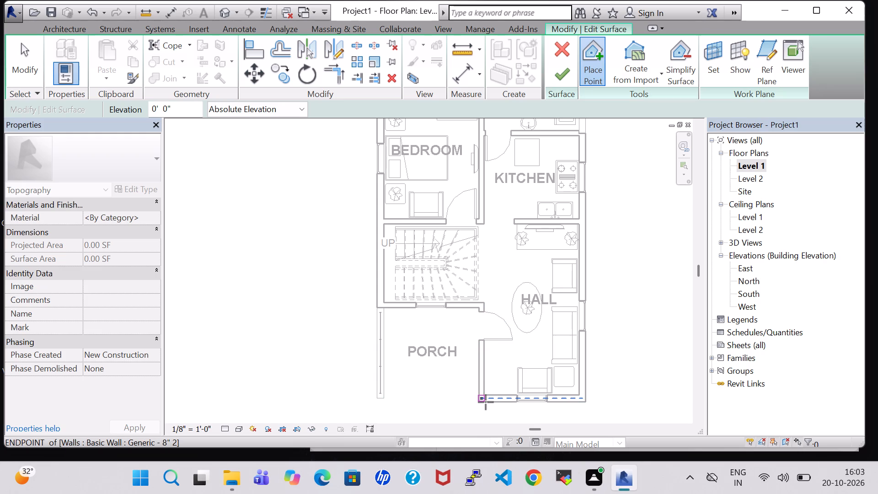
pyautogui.click(486, 402)
pyautogui.click(375, 399)
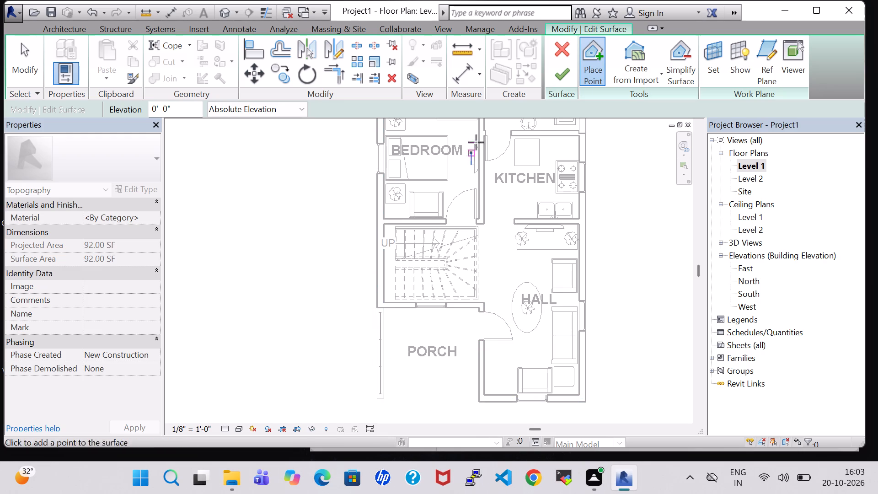
pyautogui.click(559, 83)
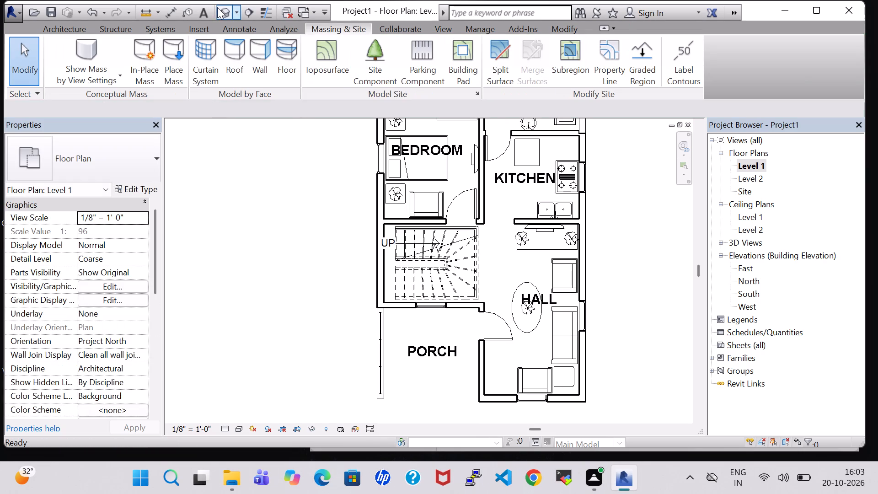
# In the 3D view, edit the porch toposurface to add a point at absolute elevation 0' 0" in the wall corner beside the entrance door.
pyautogui.click(218, 7)
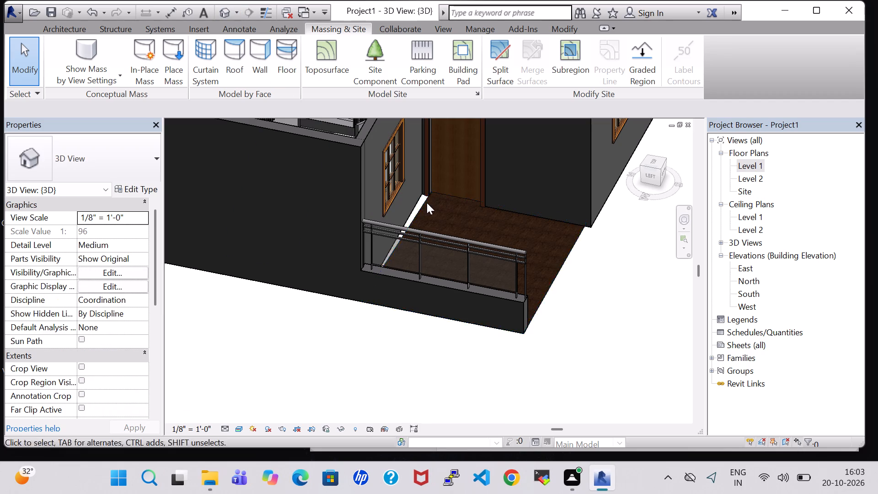
pyautogui.click(424, 203)
pyautogui.click(557, 58)
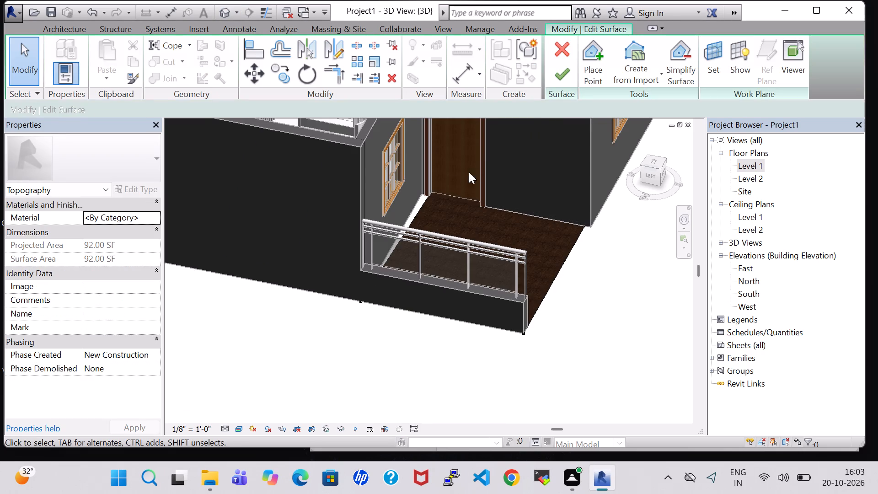
pyautogui.click(583, 61)
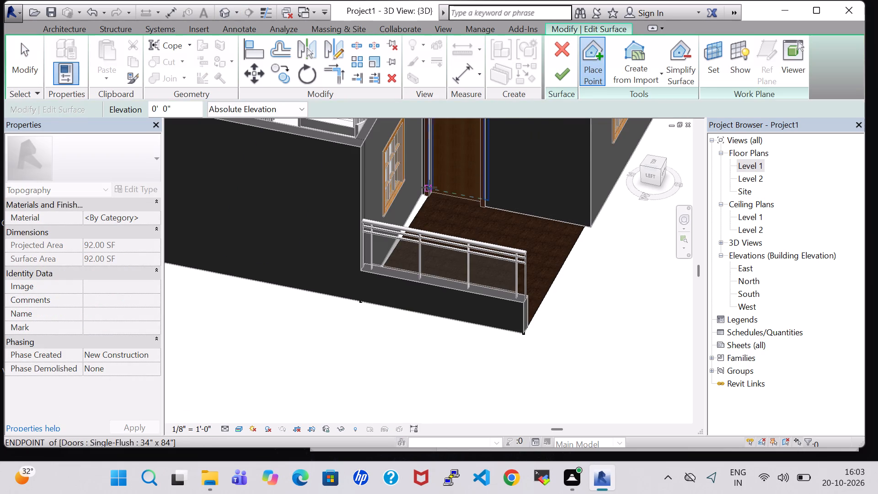
pyautogui.click(423, 194)
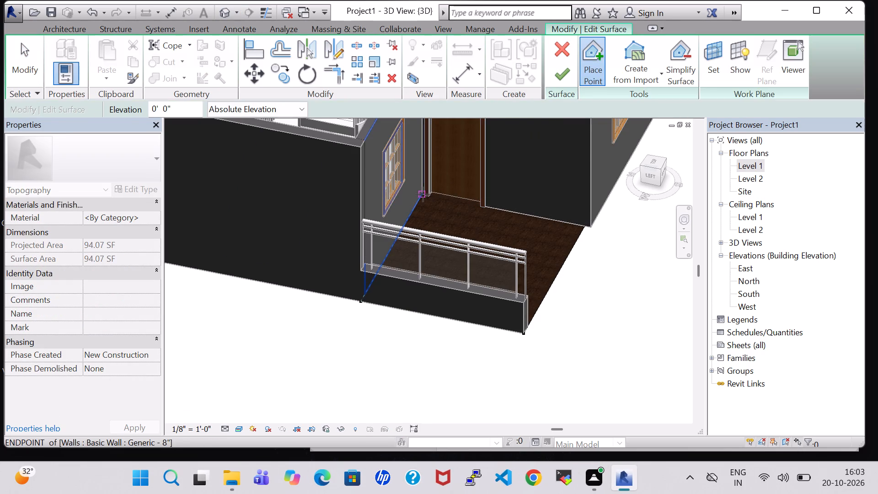
pyautogui.click(560, 72)
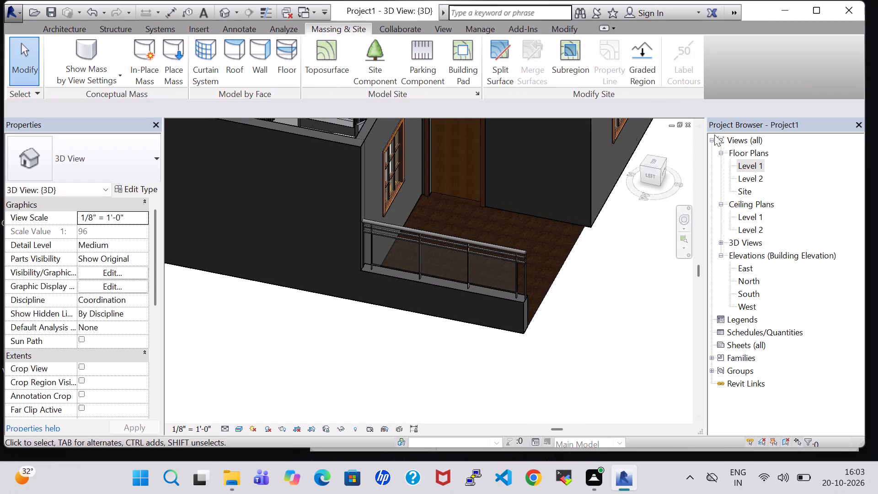
# On the Level 1 plan, place four RPC Plant - Tropical Agave - 1.5' plants around the porch, matching the bedroom plant.
pyautogui.doubleClick(758, 161)
pyautogui.scroll(1, 757, 161)
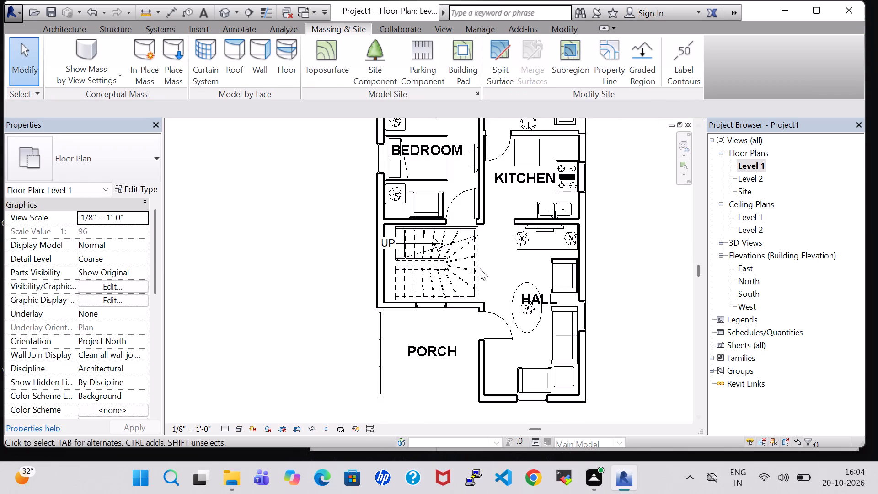
pyautogui.scroll(-2, 475, 268)
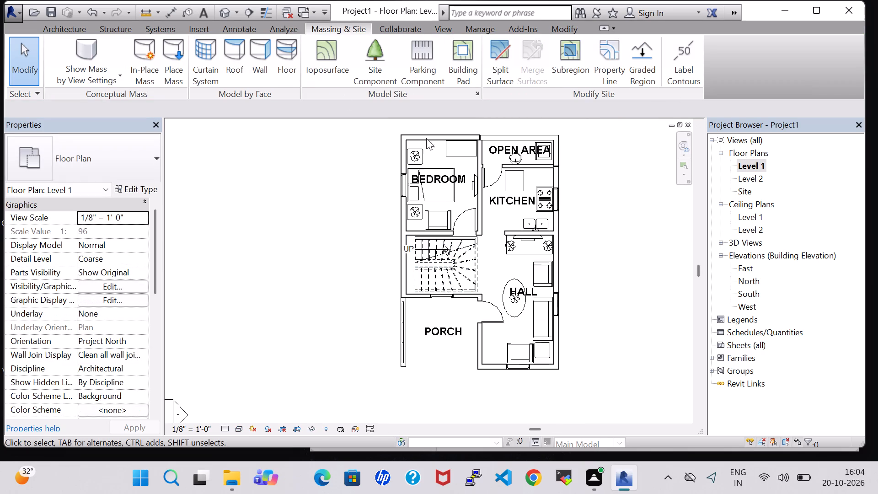
pyautogui.click(413, 215)
pyautogui.rightClick(413, 215)
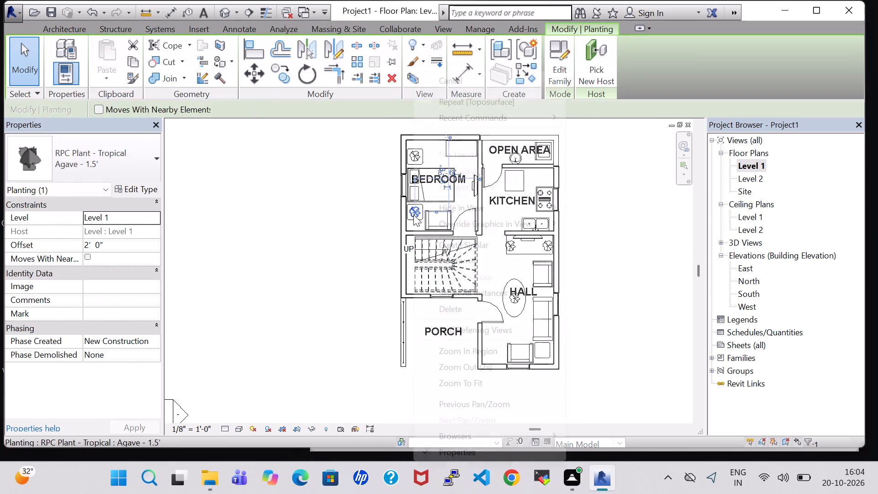
pyautogui.click(483, 242)
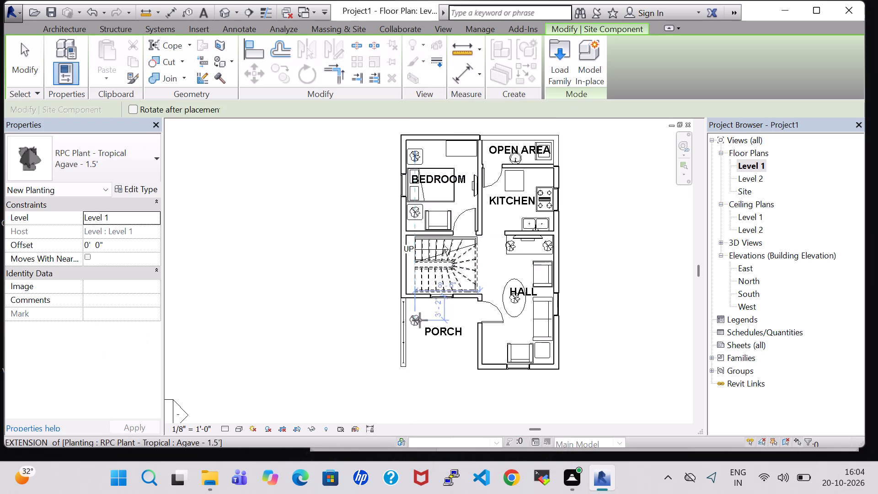
pyautogui.click(421, 317)
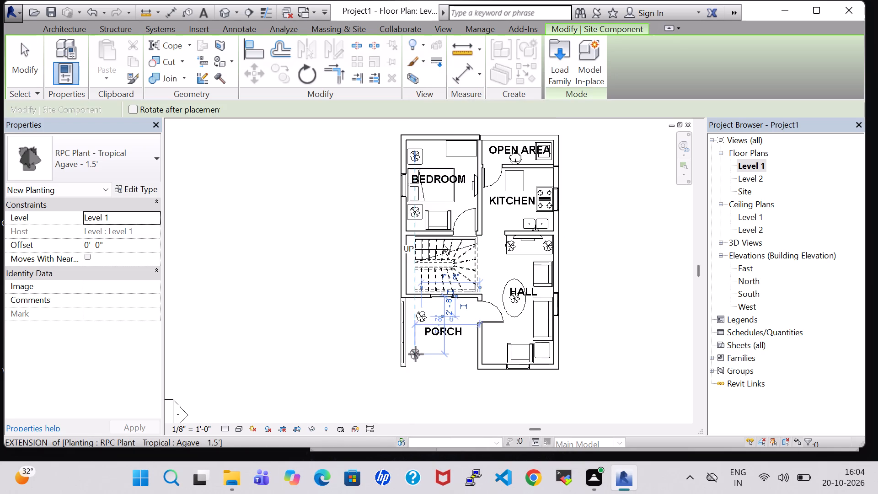
pyautogui.click(416, 354)
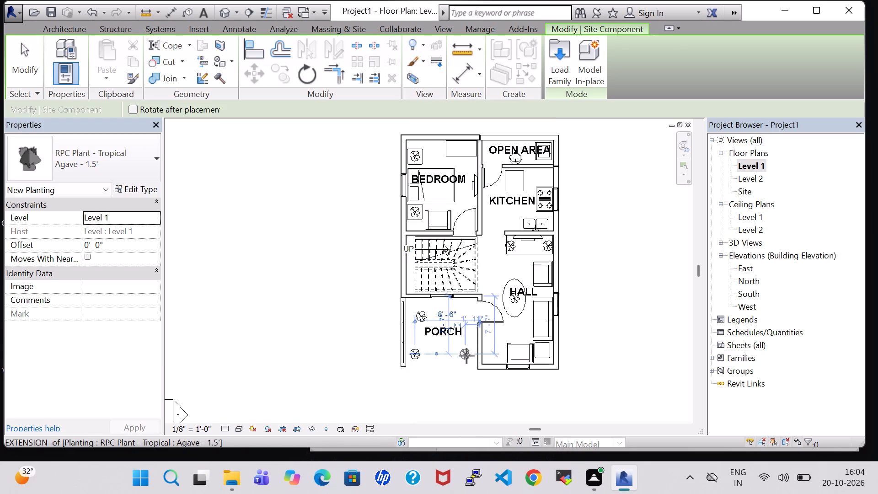
pyautogui.click(467, 357)
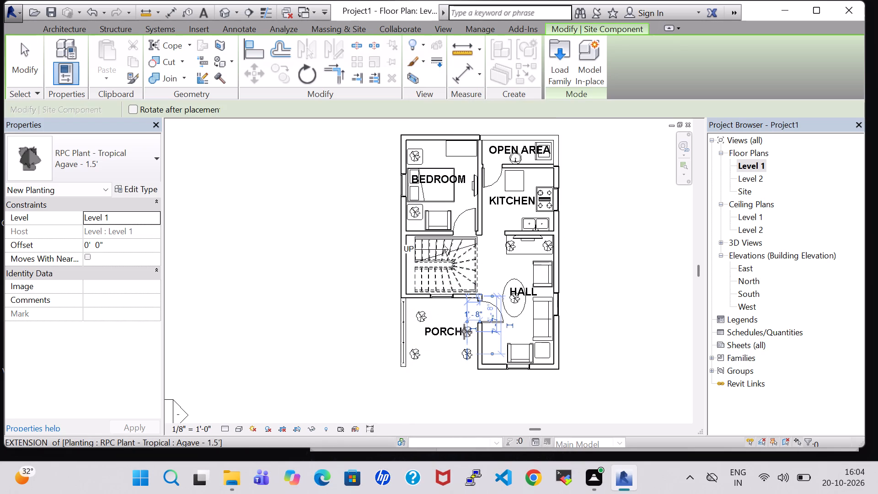
pyautogui.click(464, 332)
pyautogui.press('Escape')
pyautogui.press('Escape')
# Change the porch's northwest and southeast plants to Crane Lily - 3' and its southwest and northeast plants to Jungle Flame - 3'.
pyautogui.click(428, 311)
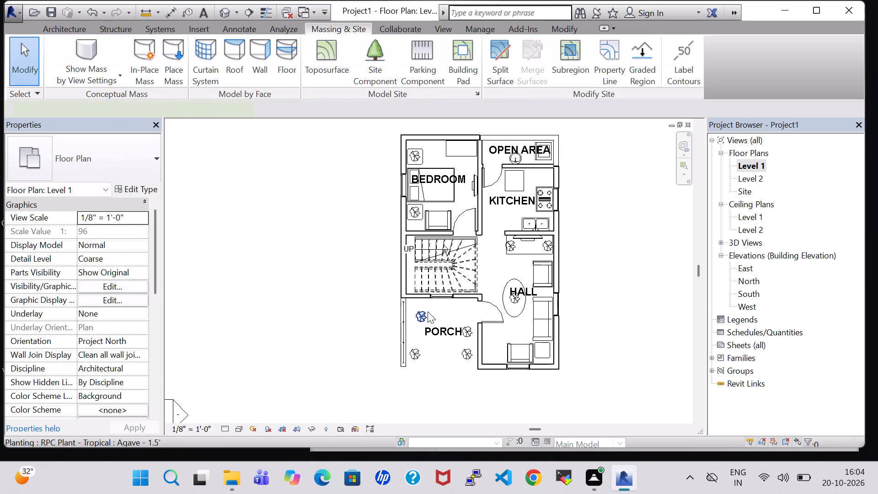
pyautogui.click(118, 168)
pyautogui.click(102, 247)
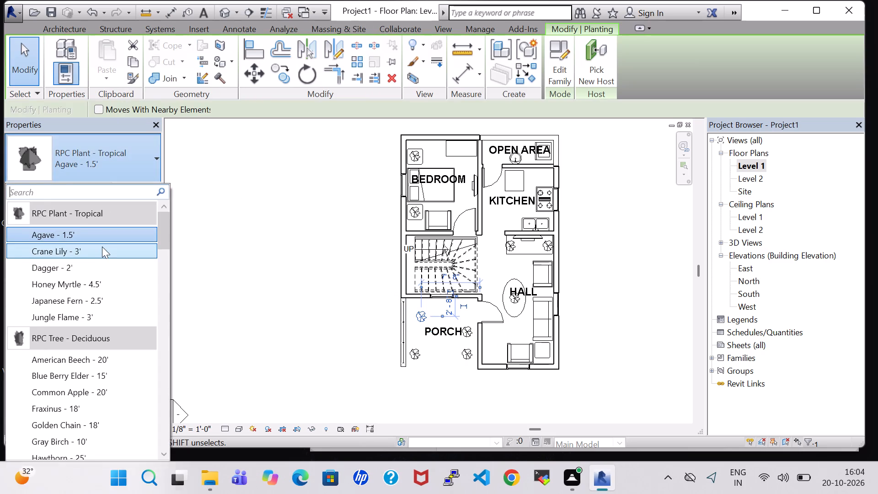
pyautogui.click(416, 353)
pyautogui.click(87, 172)
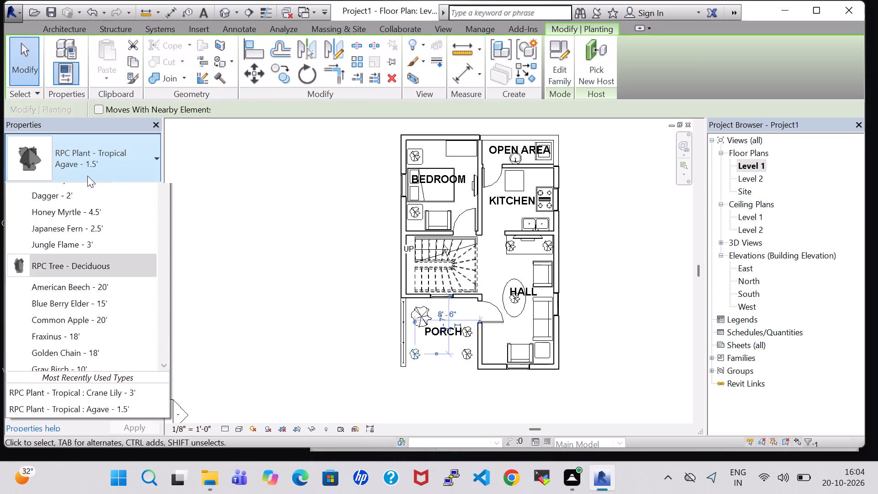
pyautogui.click(88, 315)
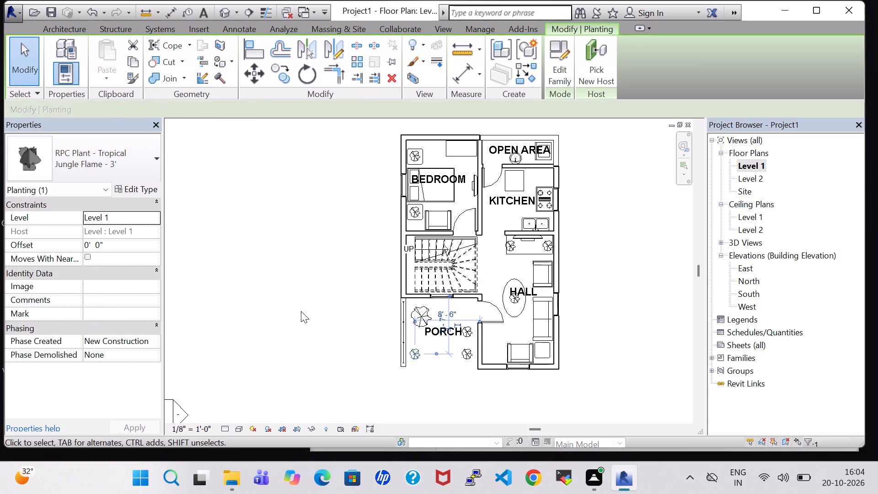
pyautogui.click(470, 335)
pyautogui.click(95, 168)
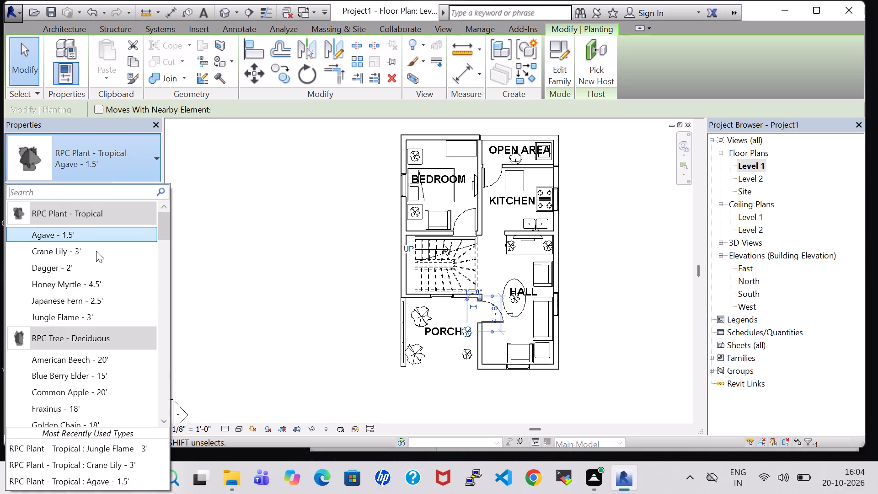
pyautogui.click(88, 313)
pyautogui.click(467, 356)
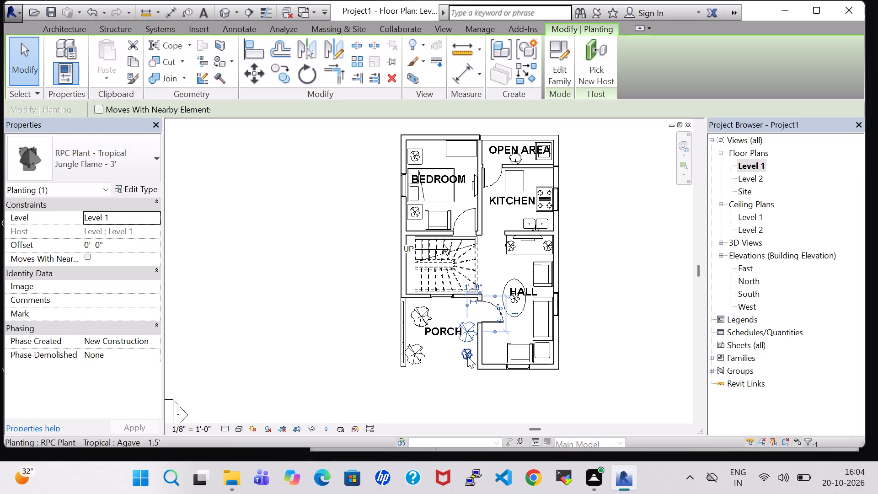
pyautogui.click(109, 167)
pyautogui.click(105, 251)
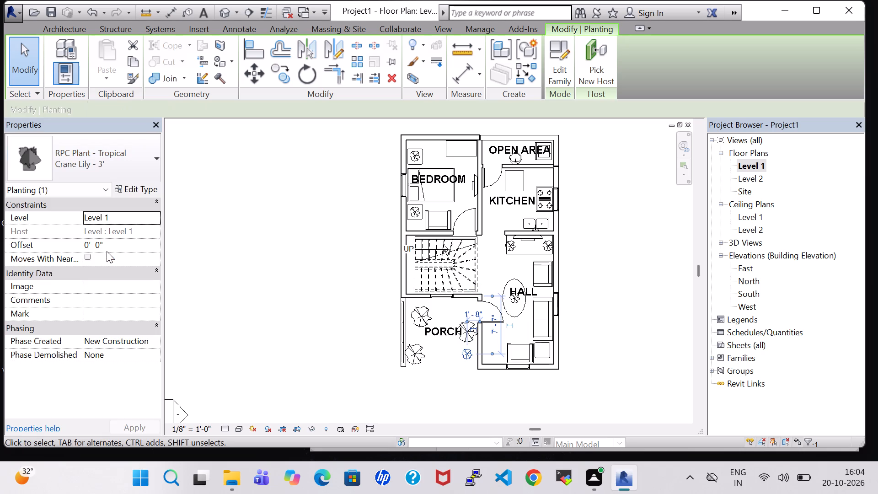
pyautogui.click(418, 402)
# Nudge the northwest Crane Lily slightly west toward the porch railing.
pyautogui.click(419, 317)
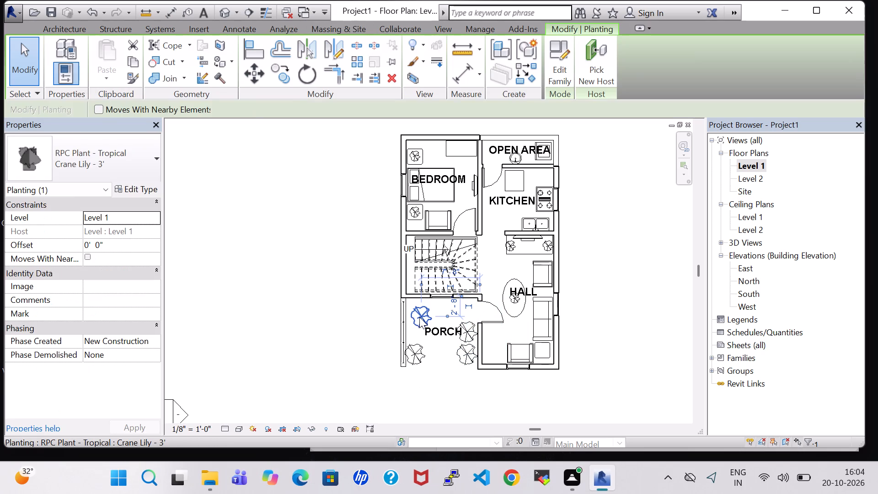
pyautogui.press('Left')
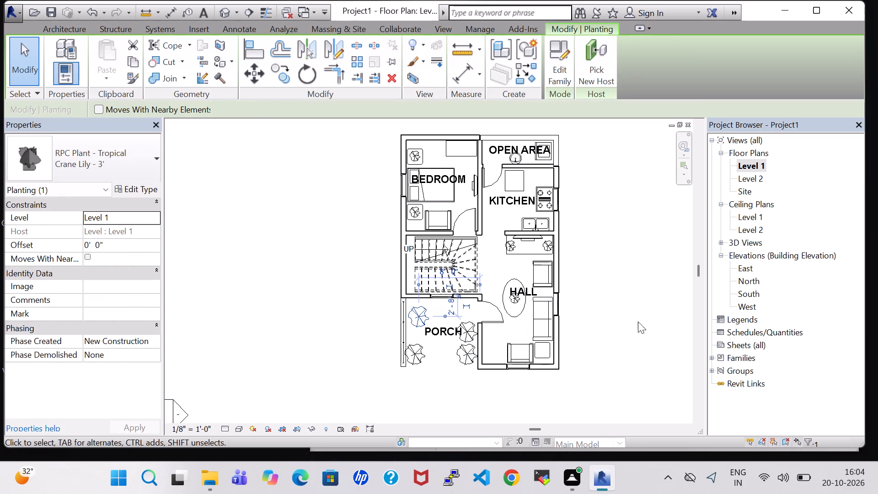
pyautogui.click(639, 322)
# Examine the porch plants, windows and interior layout in the 3D view from the front and from above.
pyautogui.click(219, 5)
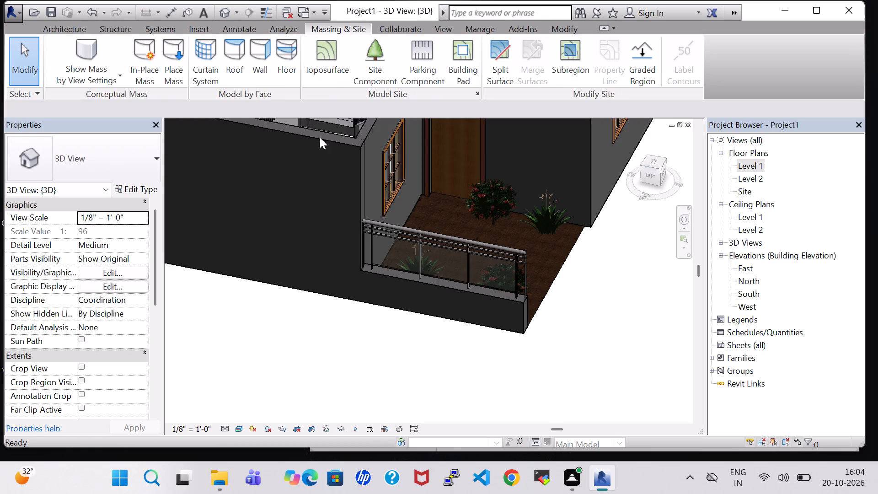
pyautogui.scroll(-3, 347, 157)
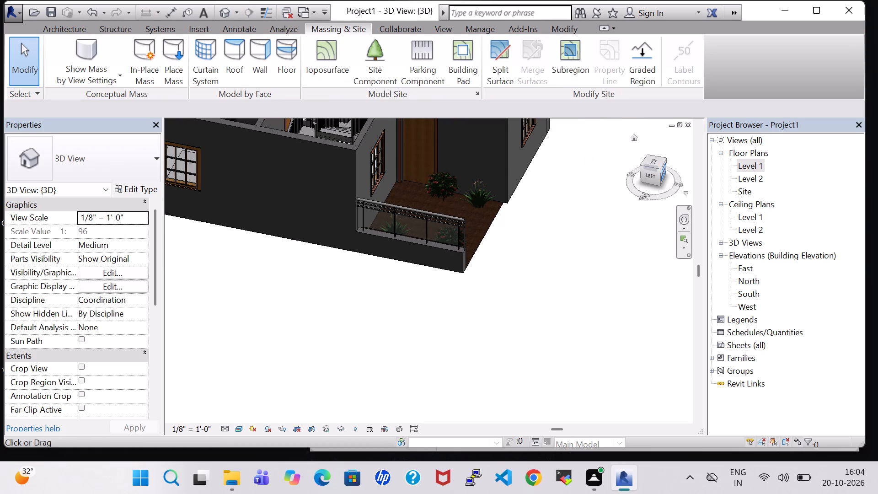
pyautogui.click(664, 172)
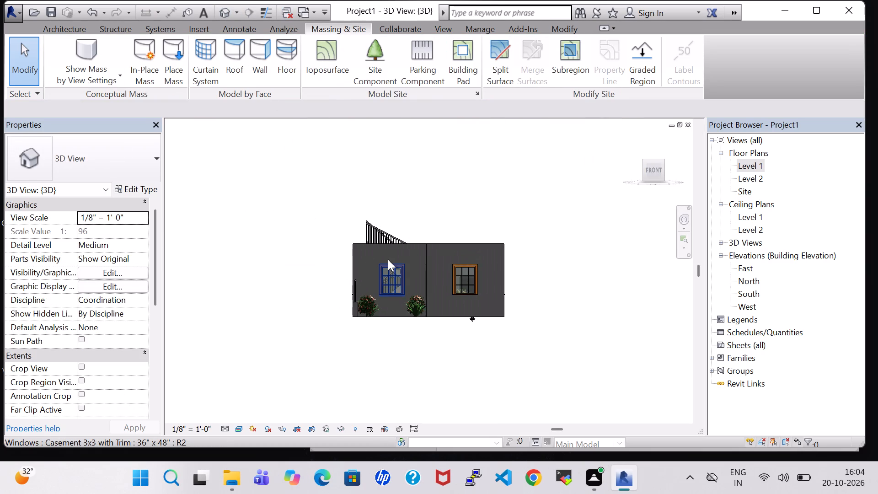
pyautogui.scroll(5, 388, 259)
pyautogui.keyDown('shift'); pyautogui.moveTo(478, 172); pyautogui.dragTo(479, 191, button='middle'); pyautogui.keyUp('shift')
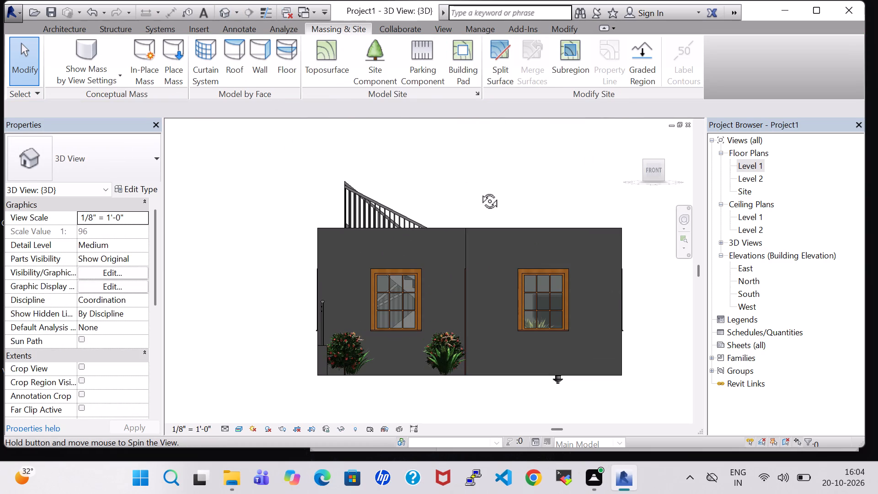
pyautogui.keyDown('shift'); pyautogui.moveTo(479, 191); pyautogui.dragTo(483, 246, button='middle'); pyautogui.keyUp('shift')
pyautogui.keyDown('shift'); pyautogui.middleClick(483, 246); pyautogui.keyUp('shift')
pyautogui.moveTo(483, 246); pyautogui.dragTo(446, 210, button='middle')
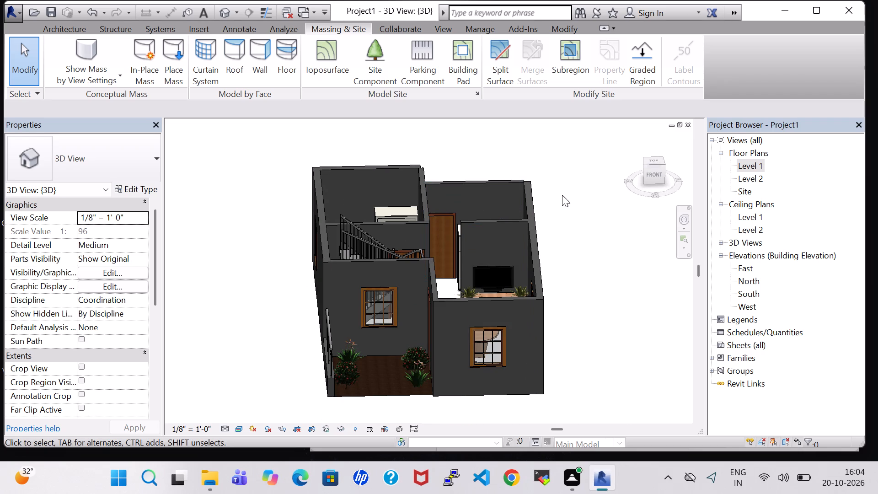
pyautogui.moveTo(551, 183); pyautogui.dragTo(551, 240, button='middle')
pyautogui.keyDown('shift'); pyautogui.middleClick(551, 240); pyautogui.keyUp('shift')
pyautogui.doubleClick(751, 167)
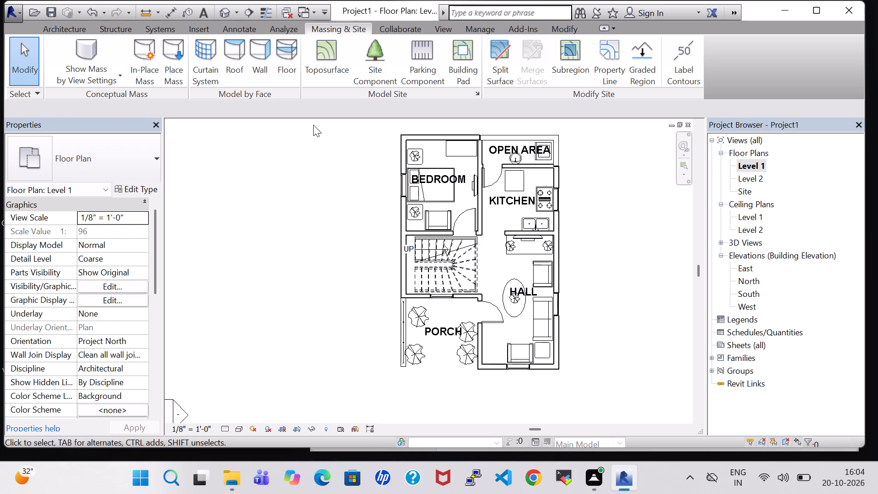
pyautogui.click(217, 15)
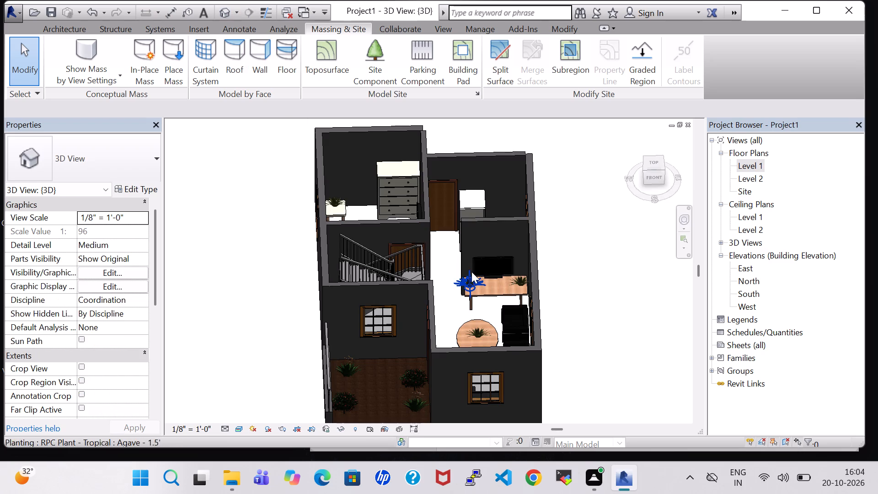
pyautogui.moveTo(580, 247); pyautogui.dragTo(543, 254, button='middle')
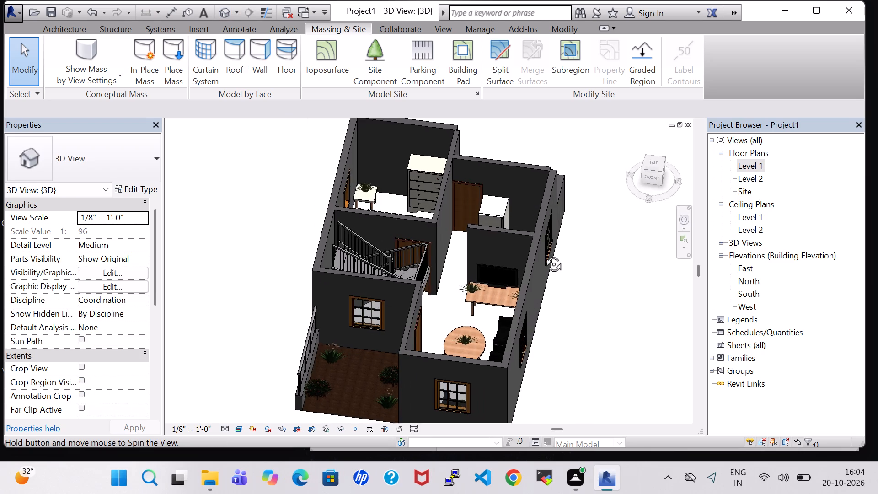
pyautogui.moveTo(543, 254); pyautogui.dragTo(557, 358, button='middle')
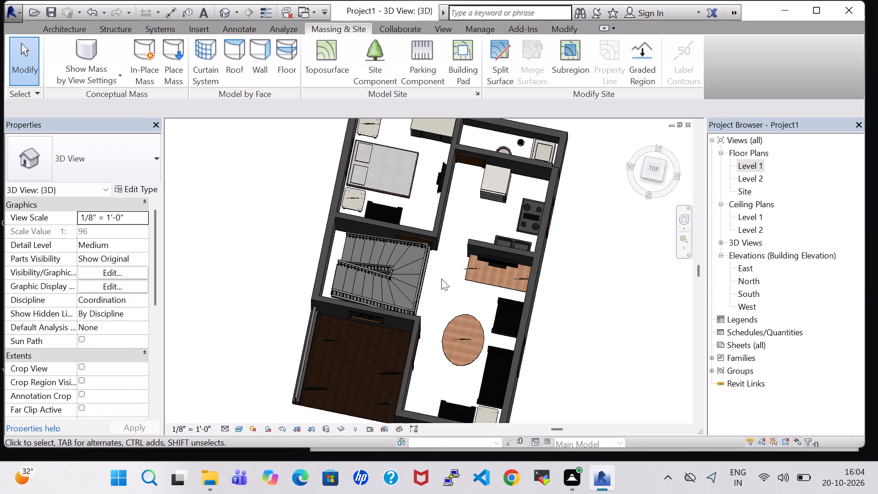
# Delete the Assembled Stair between the bedroom and the porch on the Level 1 plan.
pyautogui.click(386, 285)
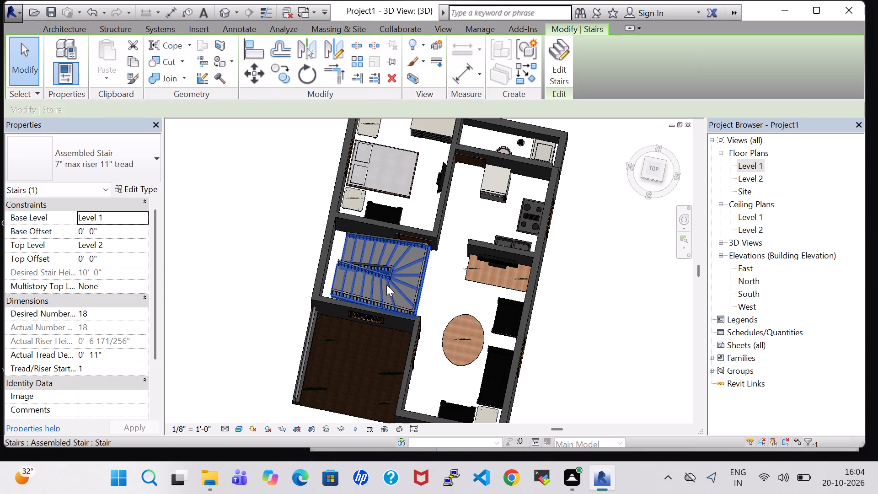
pyautogui.doubleClick(761, 162)
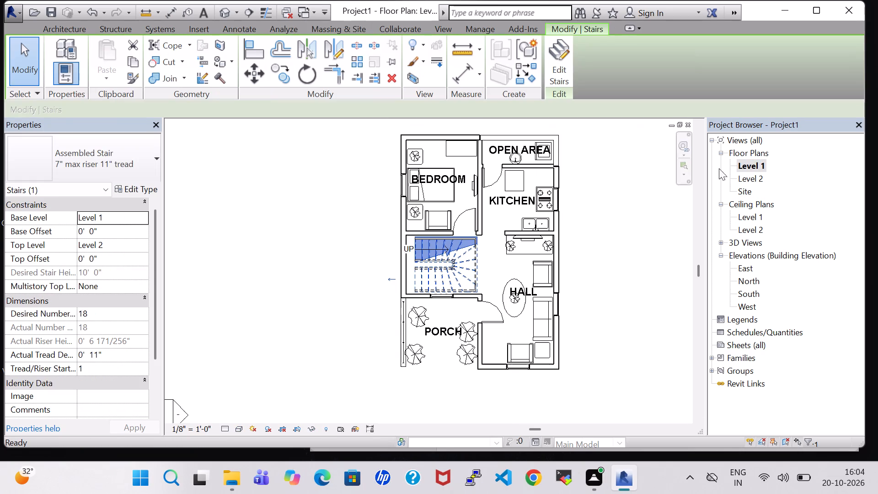
pyautogui.click(450, 270)
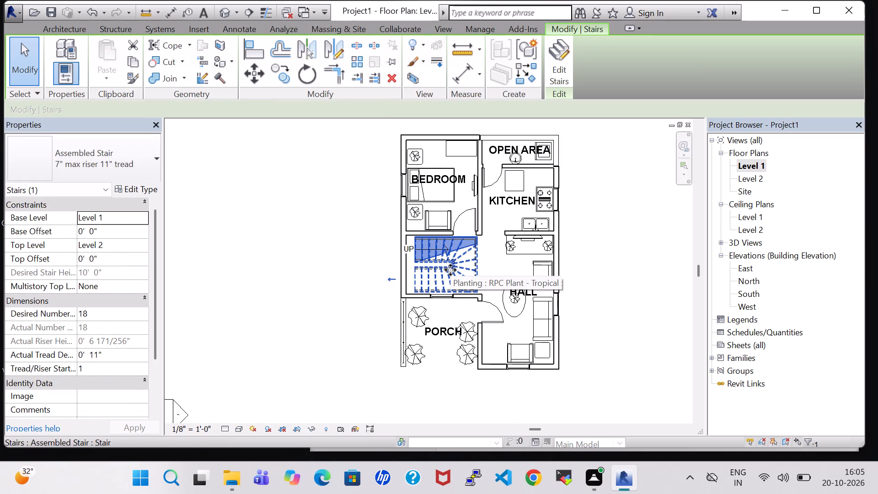
pyautogui.press('space')
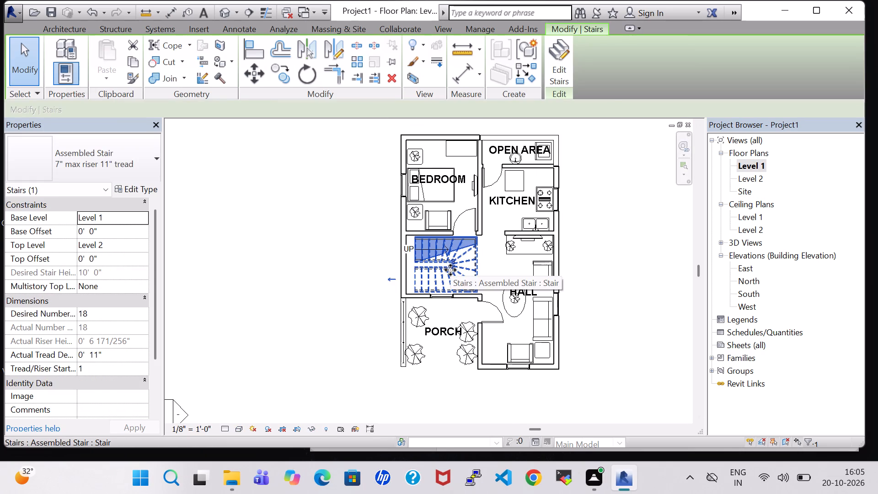
pyautogui.press('Delete')
# Place a rotated U-shaped winder stair run, 3' 0" wide, from Level 1 to Level 2 just west of the house plan.
pyautogui.click(55, 33)
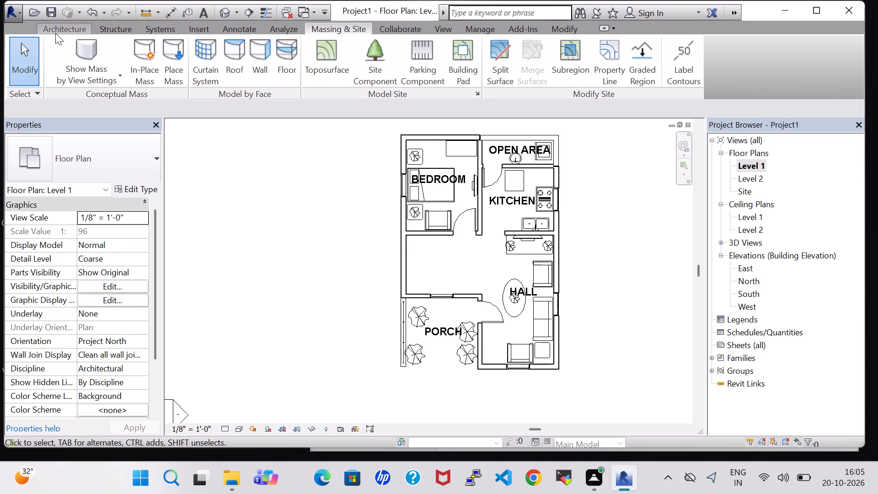
pyautogui.click(320, 82)
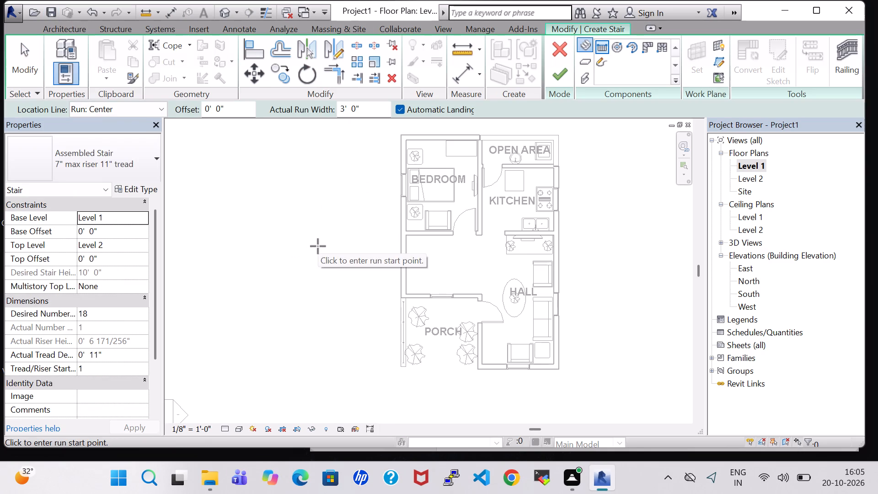
pyautogui.click(659, 48)
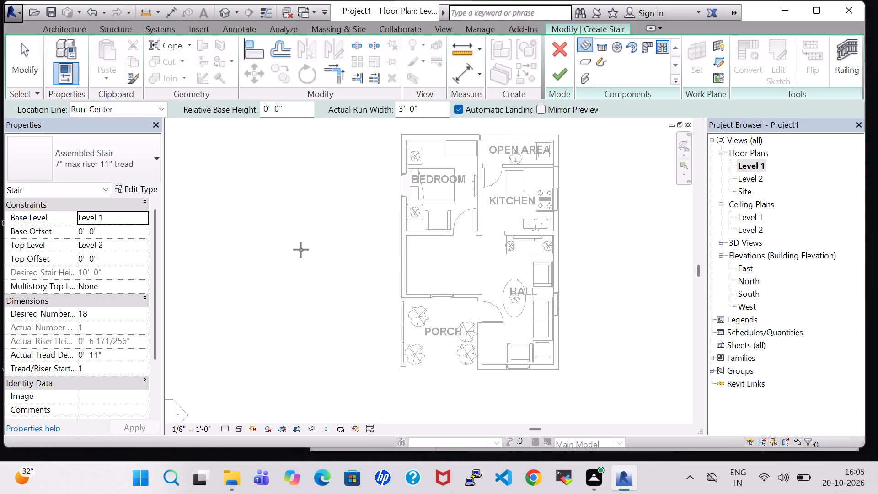
pyautogui.press('space')
pyautogui.click(301, 250)
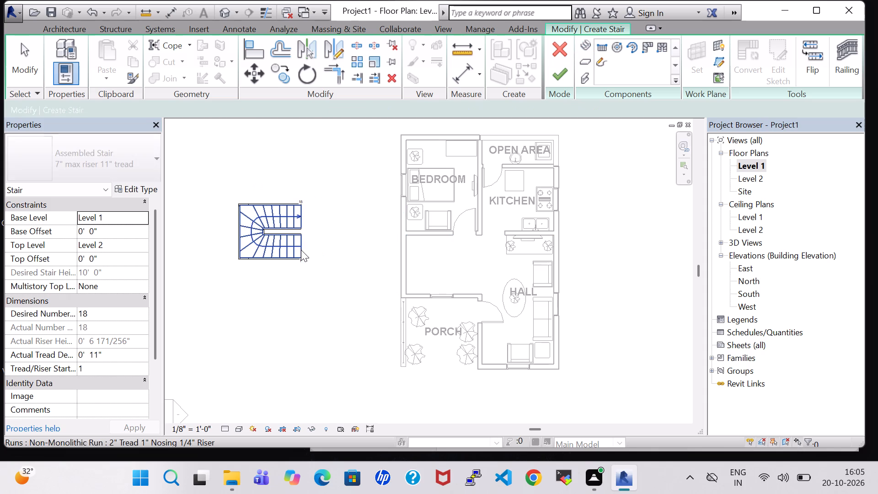
# Move the winder run into the stair bay between the bedroom and the porch.
pyautogui.moveTo(289, 226); pyautogui.dragTo(410, 252)
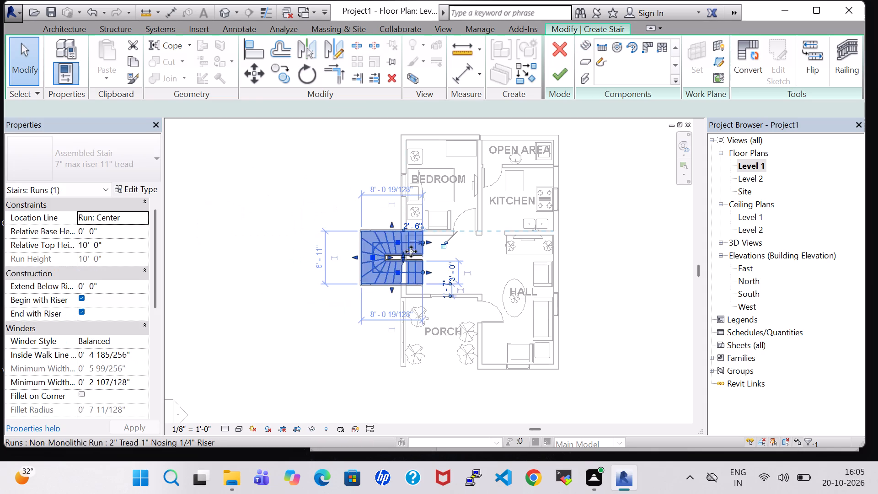
pyautogui.moveTo(419, 252); pyautogui.dragTo(449, 256)
pyautogui.scroll(4, 449, 256)
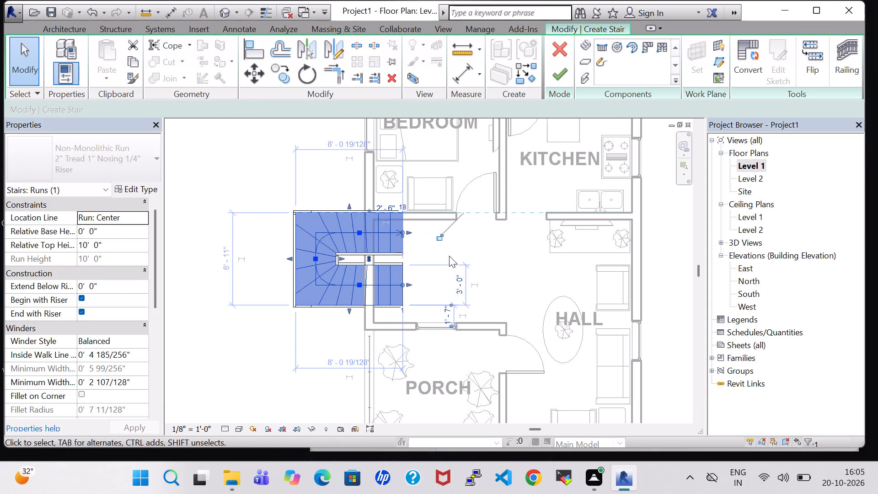
pyautogui.moveTo(349, 244); pyautogui.dragTo(450, 259)
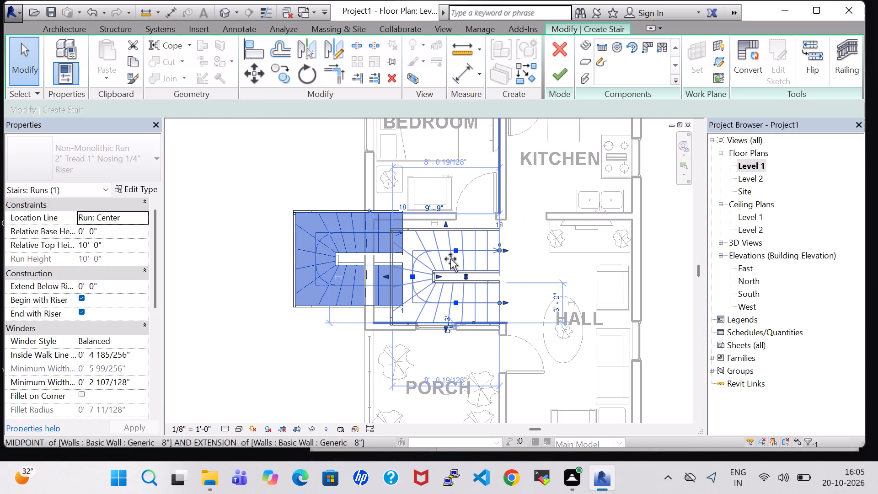
pyautogui.moveTo(450, 259); pyautogui.dragTo(443, 256)
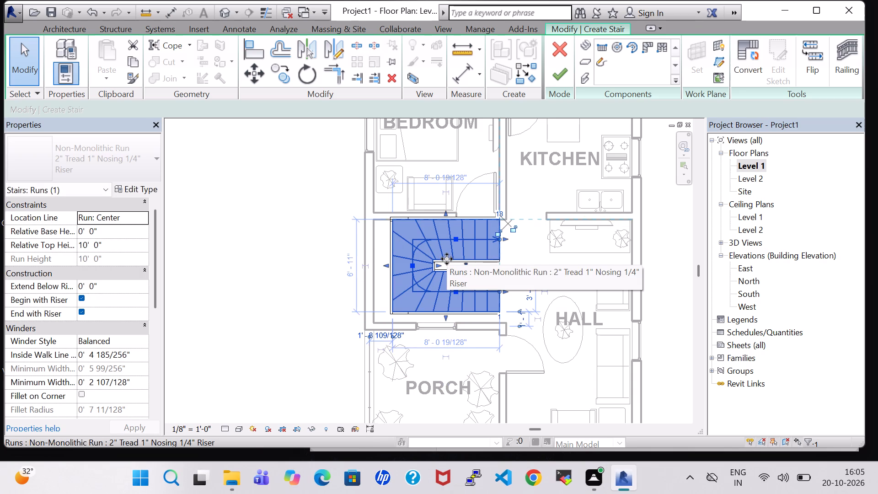
# Nudge the winder run south and west until it sits against the bay's west wall, and finish the stair.
pyautogui.press('Escape')
pyautogui.click(439, 265)
pyautogui.press('Down')
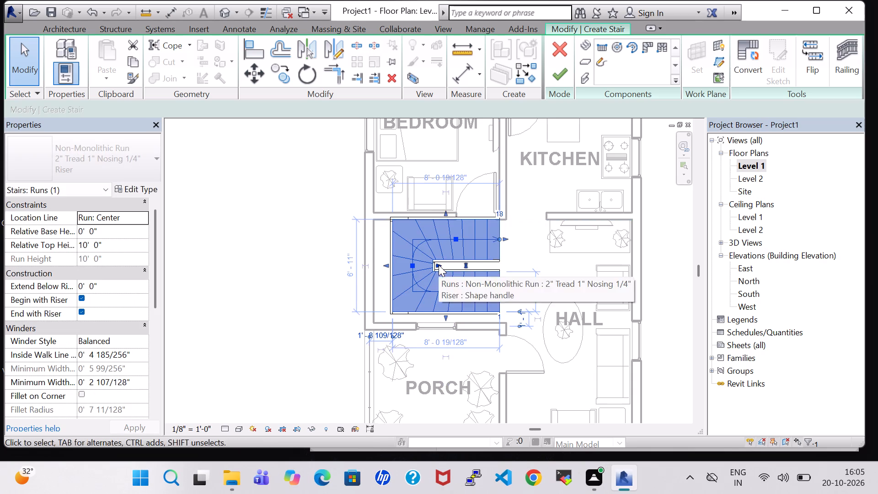
pyautogui.press('Down')
pyautogui.press('Left')
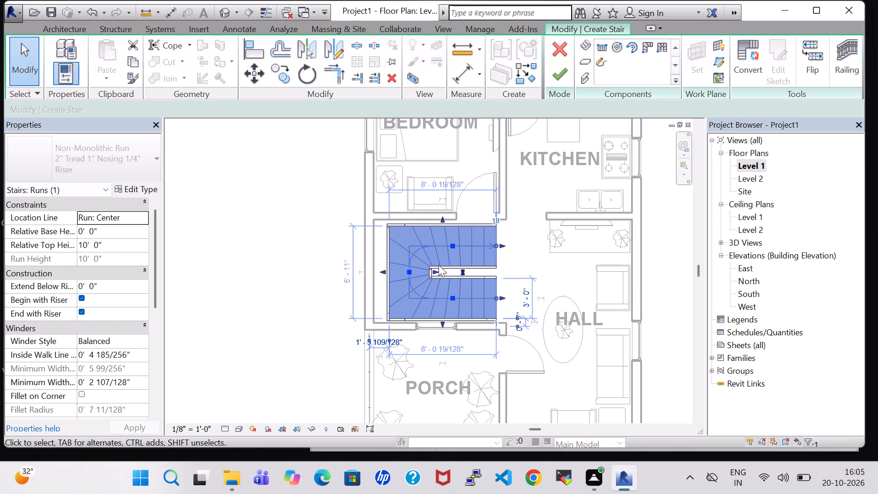
pyautogui.press('Left')
pyautogui.press('Left')
pyautogui.press('Left')
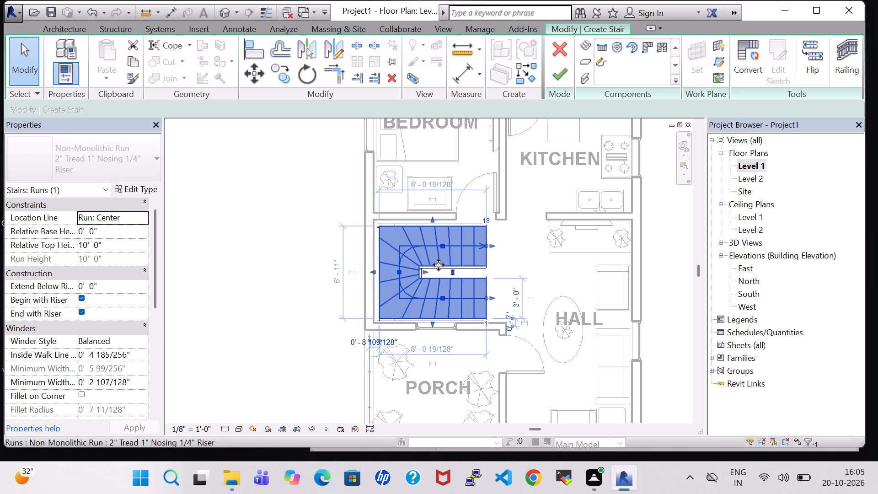
pyautogui.press('Left')
pyautogui.click(265, 227)
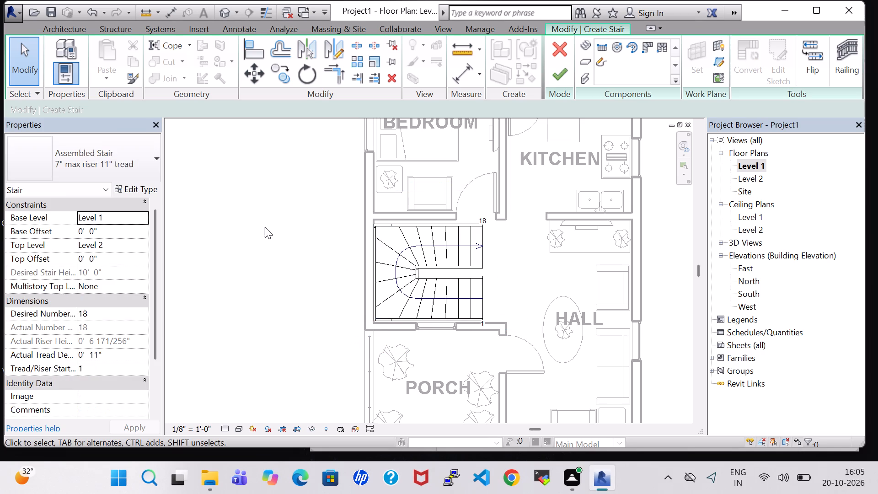
pyautogui.click(559, 76)
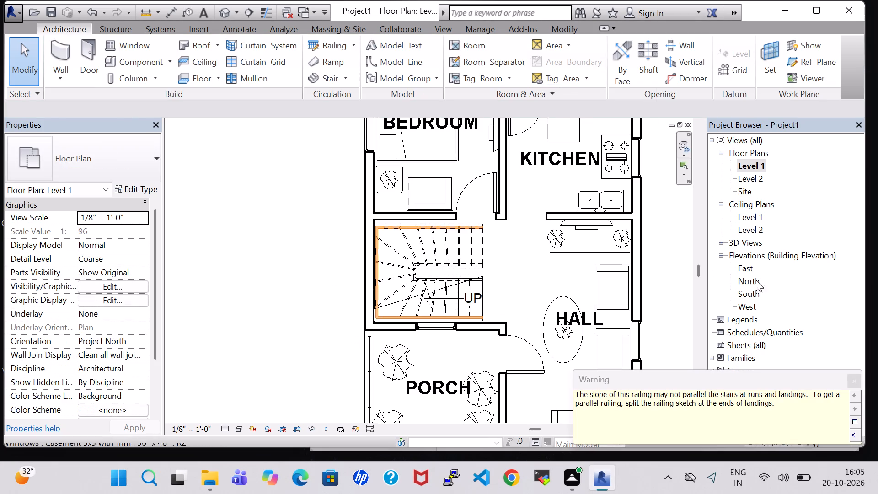
pyautogui.click(857, 378)
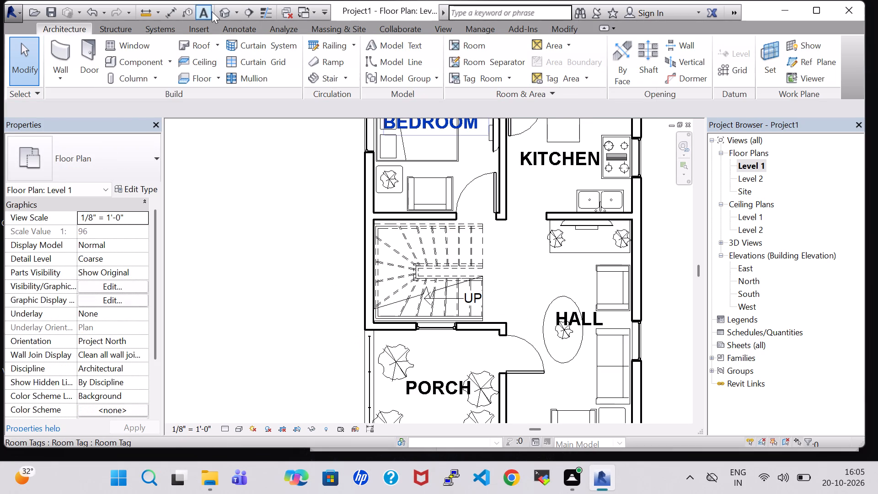
# Examine the new winder staircase and its railings in the 3D view, from above and from the front.
pyautogui.click(221, 10)
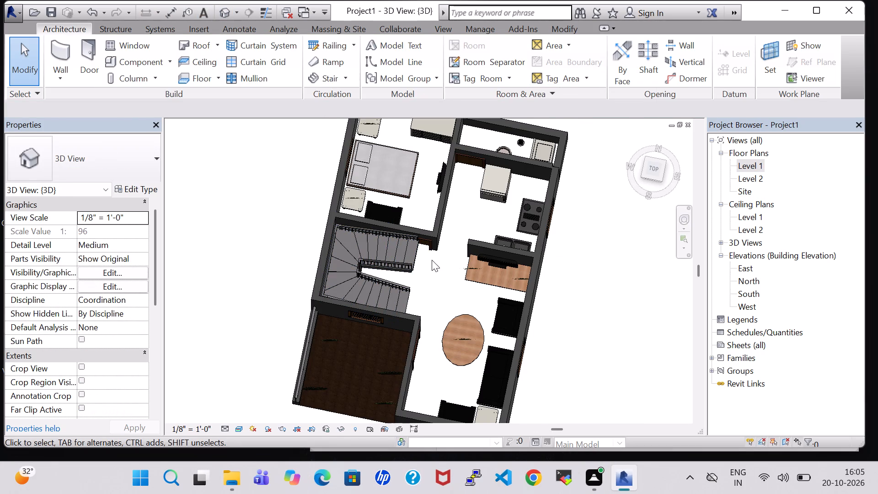
pyautogui.keyDown('shift'); pyautogui.scroll(1, 434, 276); pyautogui.keyUp('shift')
pyautogui.keyDown('shift'); pyautogui.moveTo(434, 276); pyautogui.dragTo(400, 166, button='middle'); pyautogui.keyUp('shift')
pyautogui.moveTo(432, 306); pyautogui.dragTo(365, 310, button='middle')
pyautogui.moveTo(414, 262); pyautogui.dragTo(471, 207, button='middle')
pyautogui.keyDown('shift'); pyautogui.moveTo(471, 207); pyautogui.dragTo(488, 211, button='middle'); pyautogui.keyUp('shift')
pyautogui.keyDown('shift'); pyautogui.moveTo(489, 212); pyautogui.dragTo(503, 215, button='middle'); pyautogui.keyUp('shift')
pyautogui.keyDown('shift'); pyautogui.moveTo(507, 216); pyautogui.dragTo(515, 219, button='middle'); pyautogui.keyUp('shift')
pyautogui.keyDown('shift'); pyautogui.moveTo(518, 220); pyautogui.dragTo(528, 225, button='middle'); pyautogui.keyUp('shift')
pyautogui.keyDown('shift'); pyautogui.middleClick(529, 226); pyautogui.keyUp('shift')
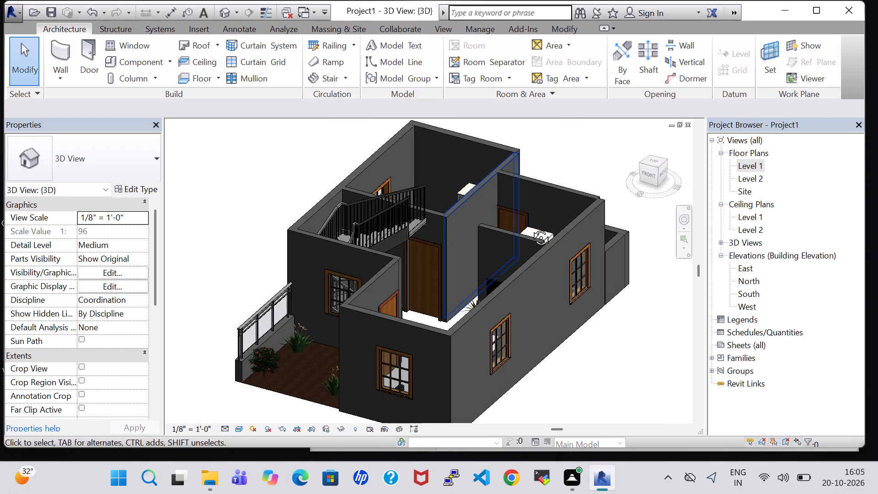
pyautogui.keyDown('shift'); pyautogui.moveTo(530, 227); pyautogui.dragTo(536, 233, button='middle'); pyautogui.keyUp('shift')
# Start a Generic - 12" floor on Level 1 and sketch boundary lines along the north, east and south outer faces and up the porch-hall wall.
pyautogui.doubleClick(743, 163)
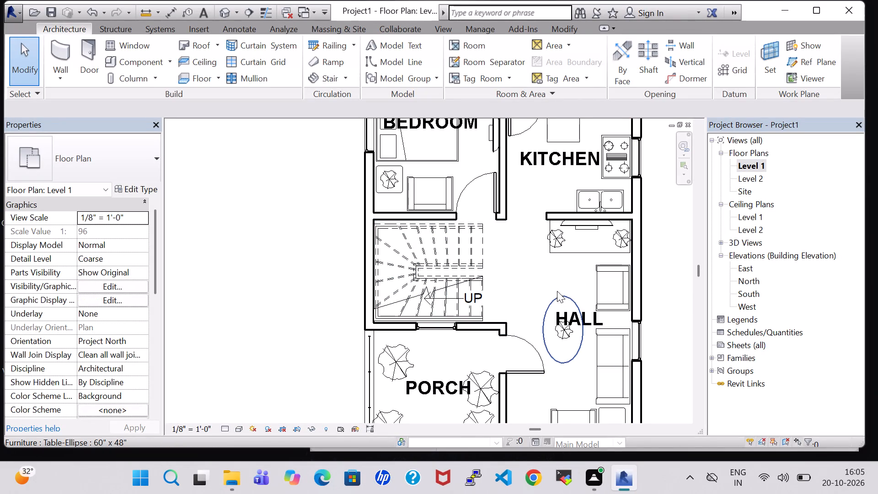
pyautogui.moveTo(666, 215); pyautogui.dragTo(667, 273, button='middle')
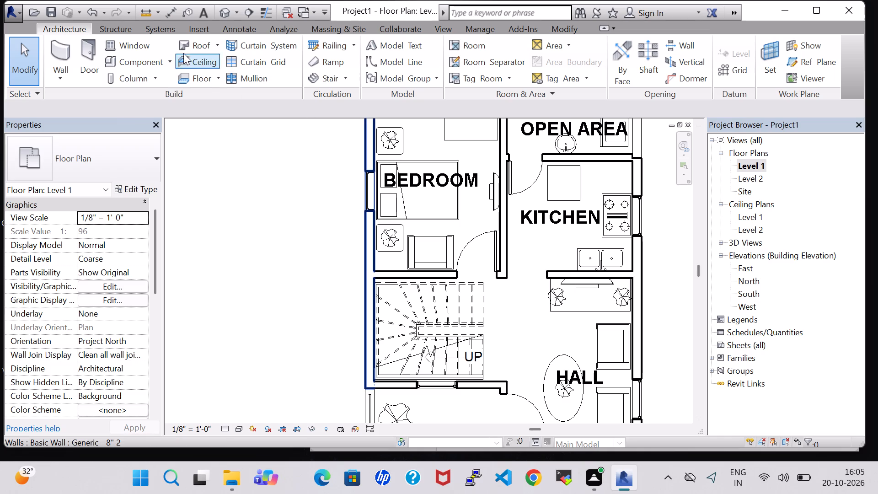
pyautogui.click(199, 74)
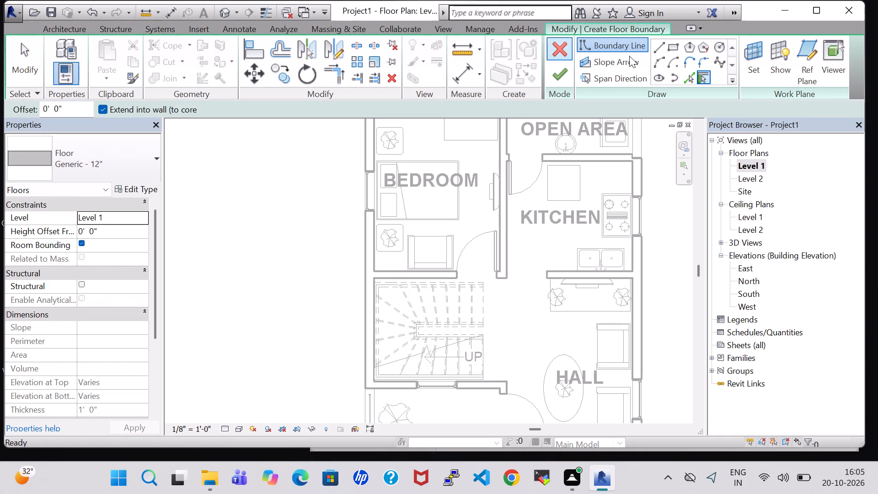
pyautogui.click(659, 53)
pyautogui.moveTo(428, 210); pyautogui.dragTo(416, 303, button='middle')
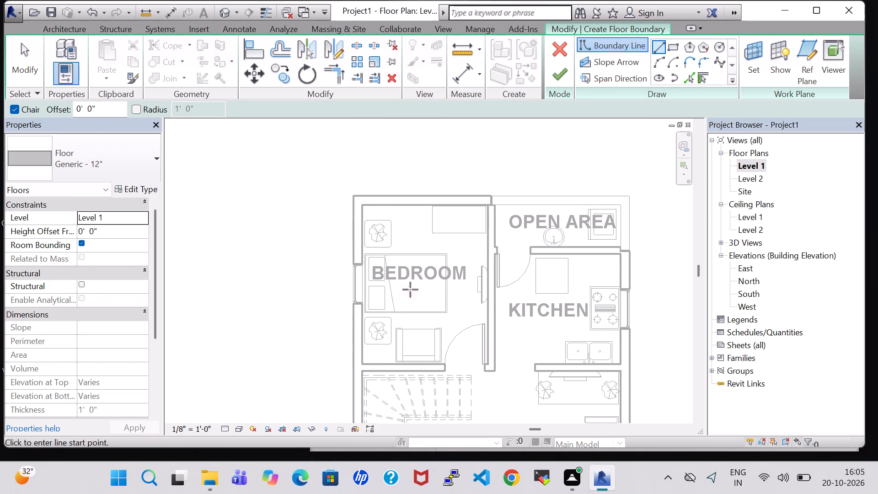
pyautogui.click(353, 193)
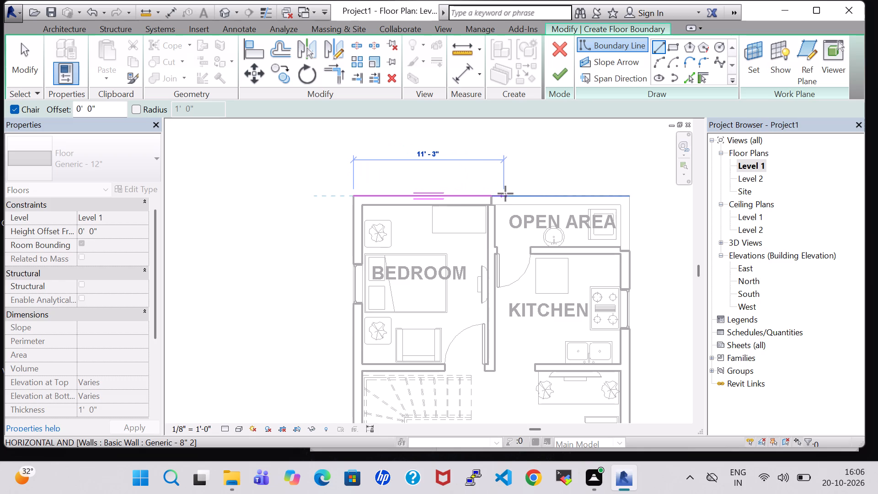
pyautogui.click(632, 198)
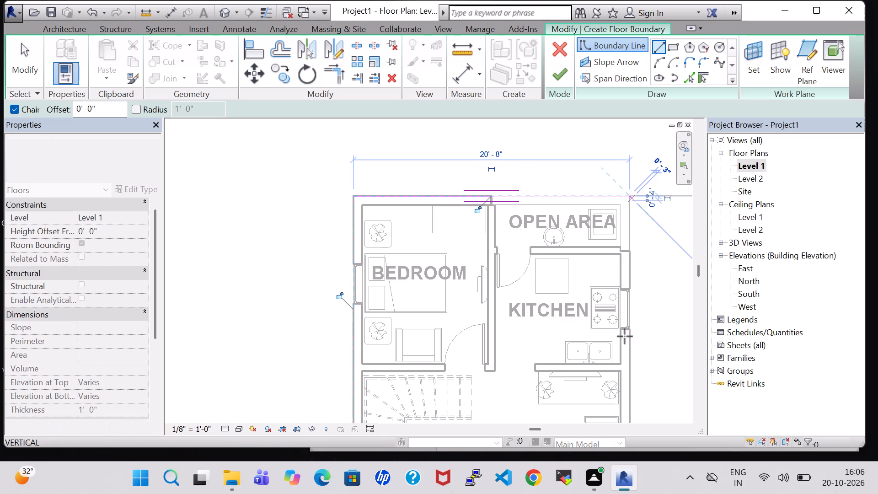
pyautogui.moveTo(631, 340); pyautogui.dragTo(519, 185, button='middle')
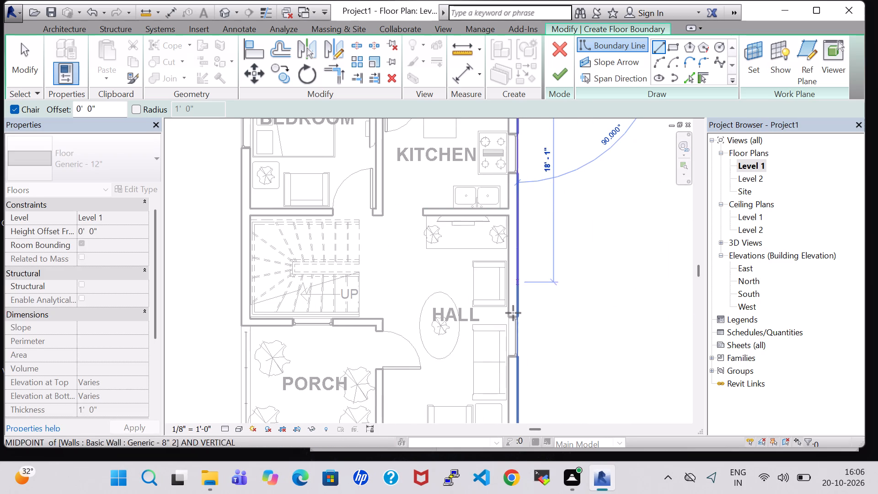
pyautogui.moveTo(510, 353); pyautogui.dragTo(489, 266, button='middle')
pyautogui.middleClick(489, 263)
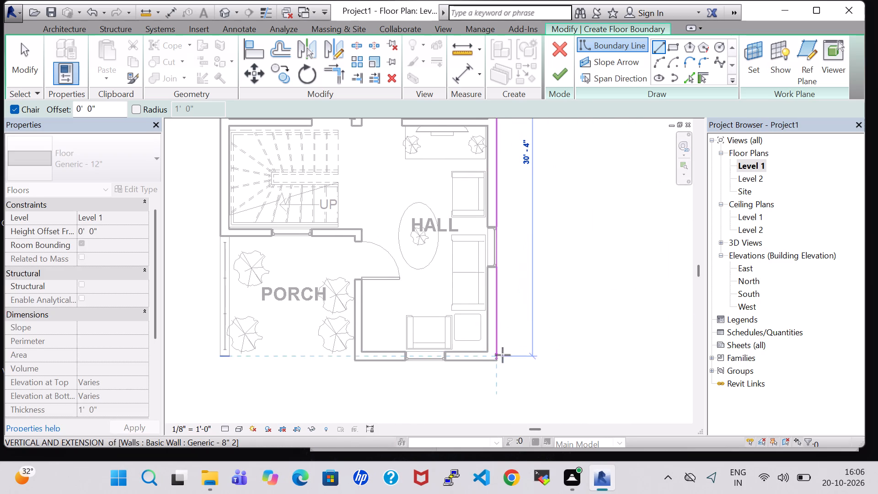
pyautogui.click(493, 361)
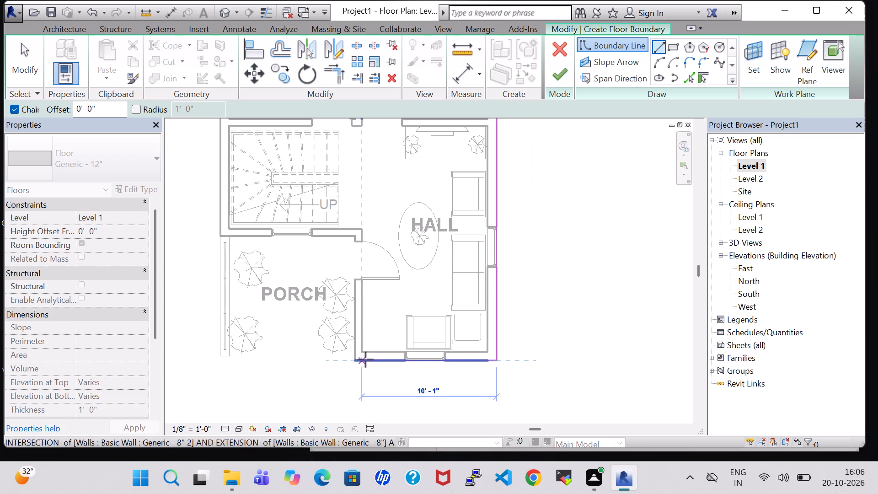
pyautogui.click(354, 360)
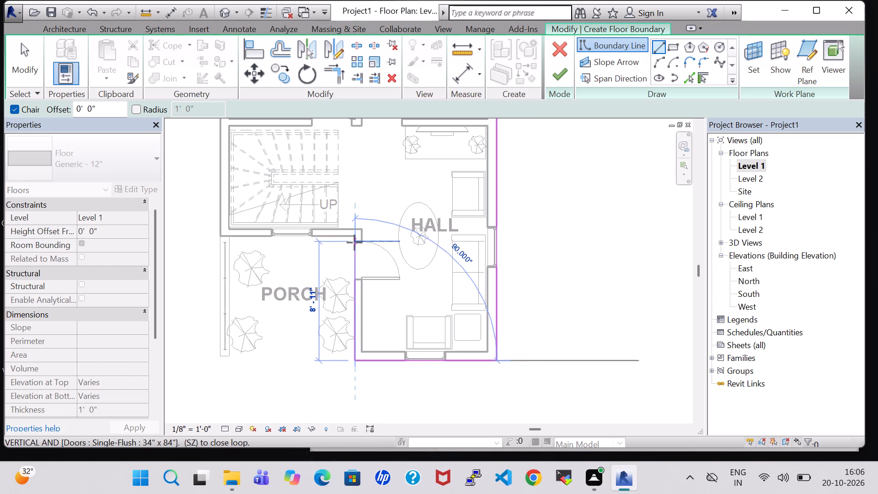
pyautogui.click(354, 242)
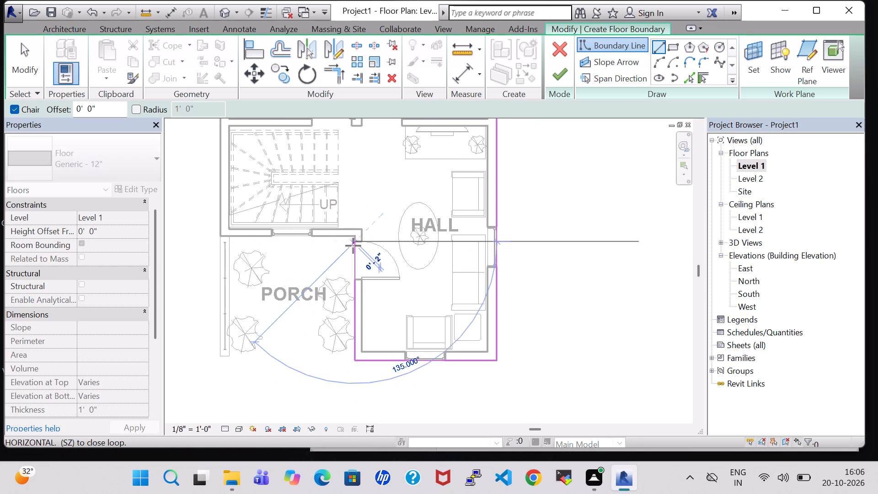
pyautogui.press('Escape')
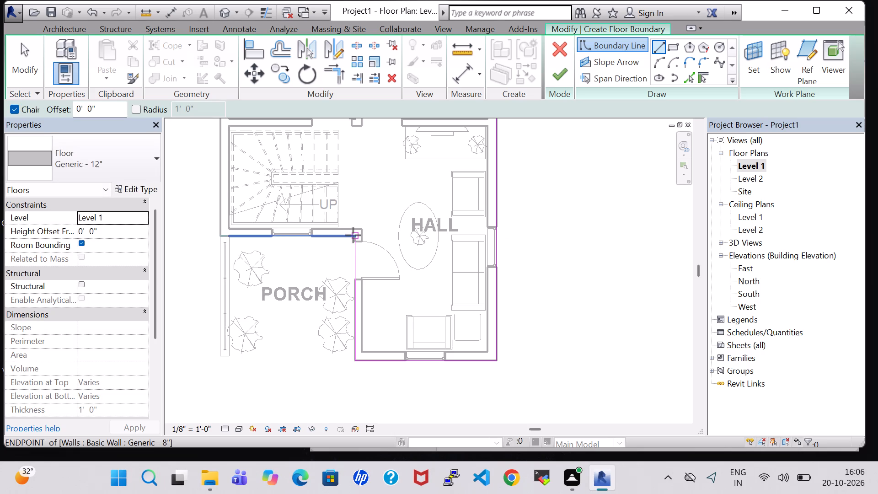
# Extend the floor boundary line on the porch-hall wall to 9' 4", ending at the porch's inner wall corner beside the door.
pyautogui.scroll(7, 353, 236)
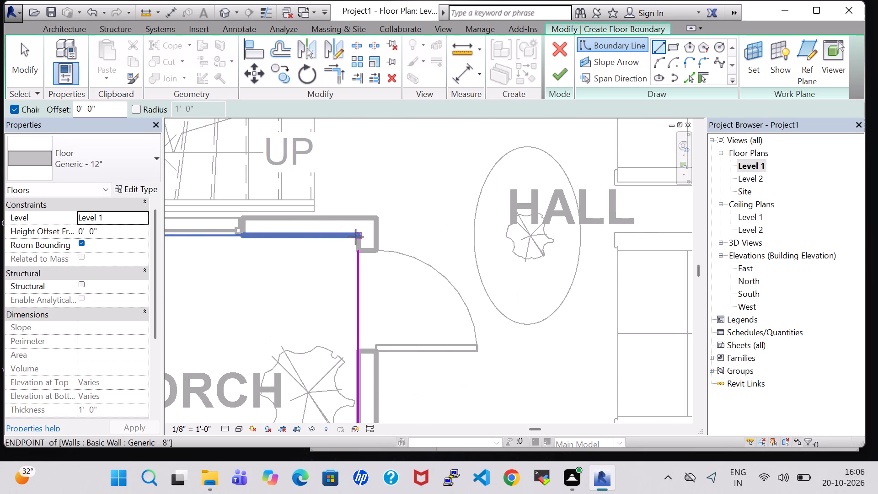
pyautogui.click(356, 237)
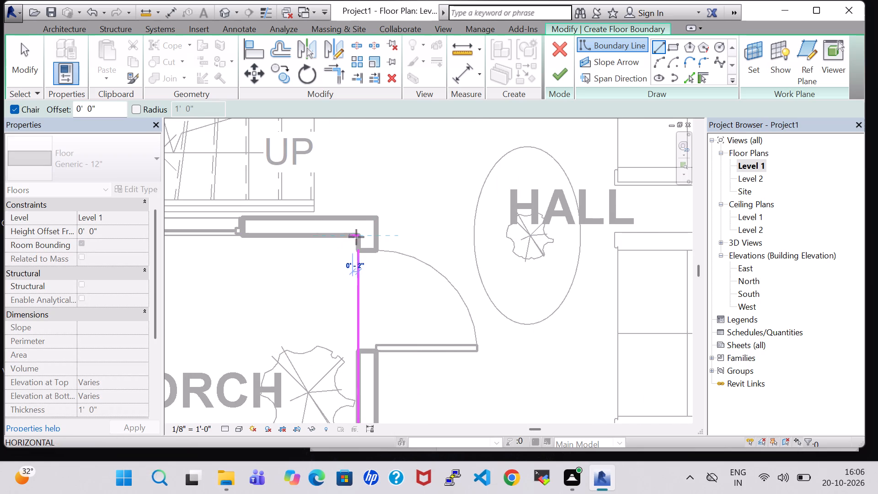
pyautogui.press('Escape')
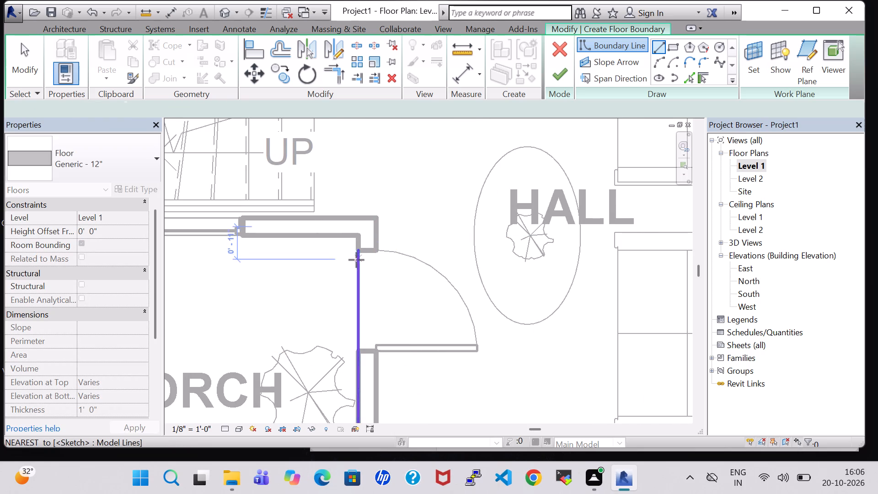
pyautogui.press('Escape')
pyautogui.click(356, 265)
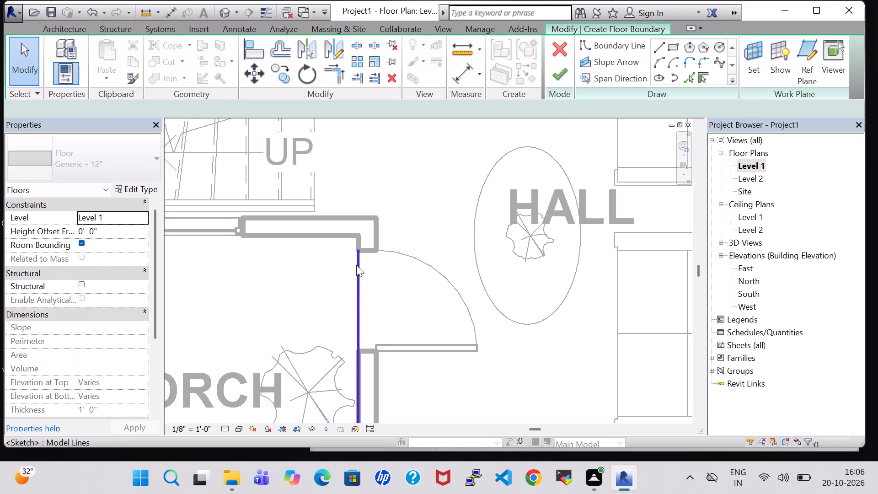
pyautogui.moveTo(358, 249); pyautogui.dragTo(358, 242)
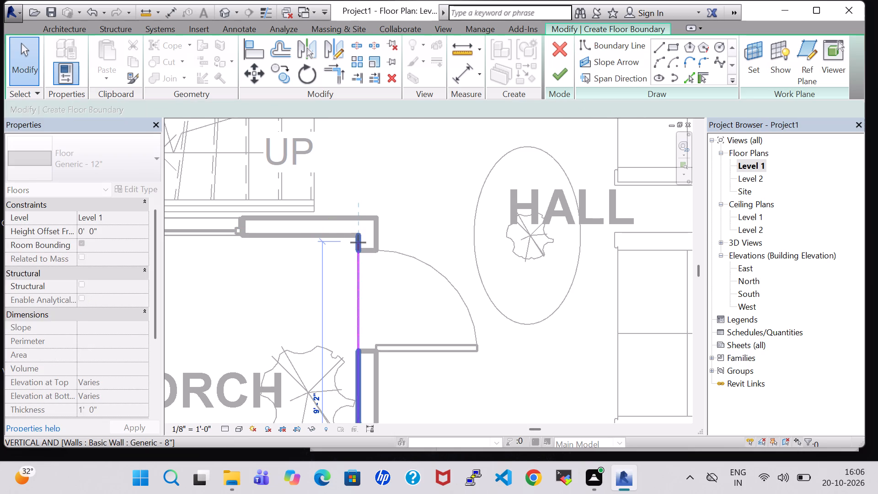
pyautogui.moveTo(358, 242); pyautogui.dragTo(358, 242)
pyautogui.click(358, 242)
pyautogui.click(358, 242)
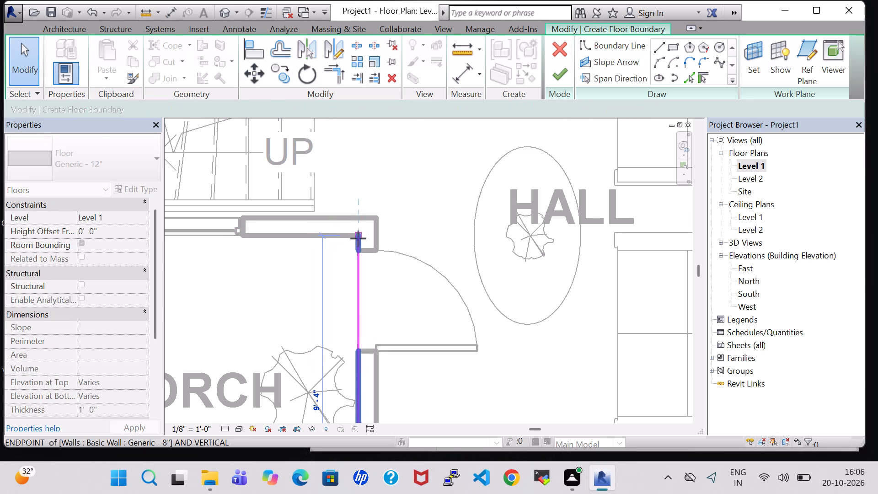
pyautogui.doubleClick(358, 238)
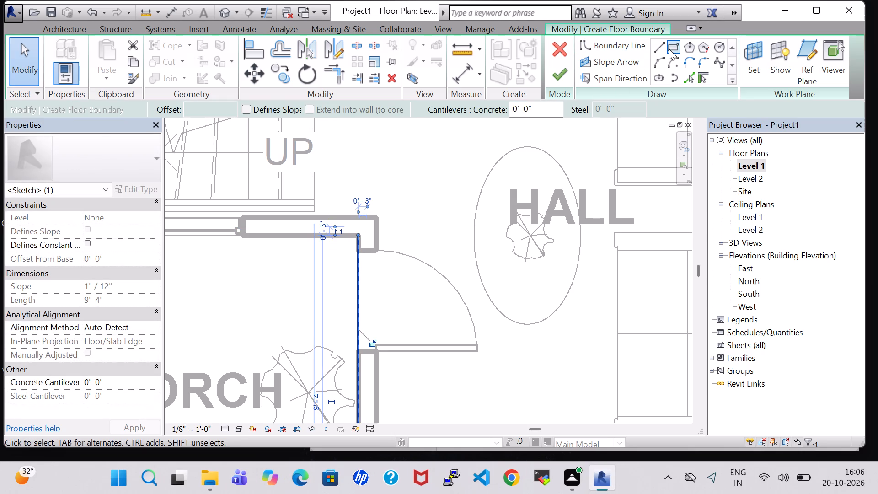
# Close the floor boundary with a 10' 1" line along the porch's inner wall and one up the west outer face, and finish the floor.
pyautogui.click(662, 48)
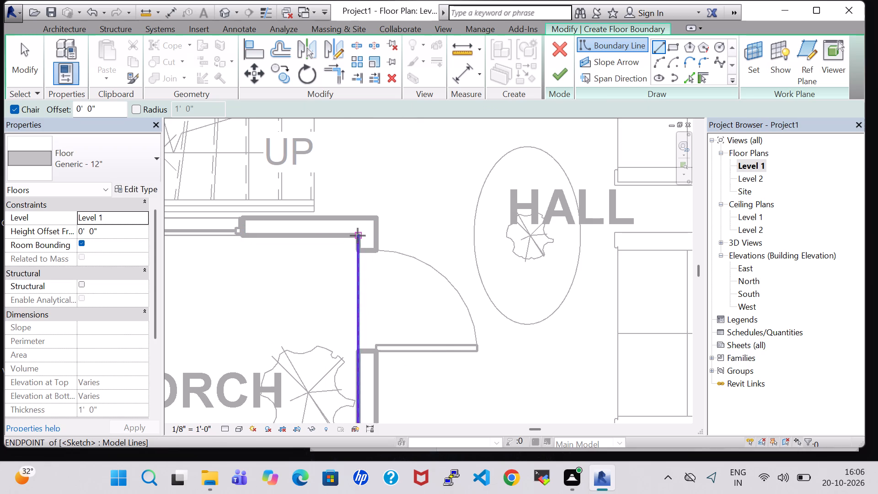
pyautogui.click(358, 236)
pyautogui.moveTo(256, 240); pyautogui.dragTo(305, 246, button='middle')
pyautogui.moveTo(313, 246); pyautogui.dragTo(350, 248, button='middle')
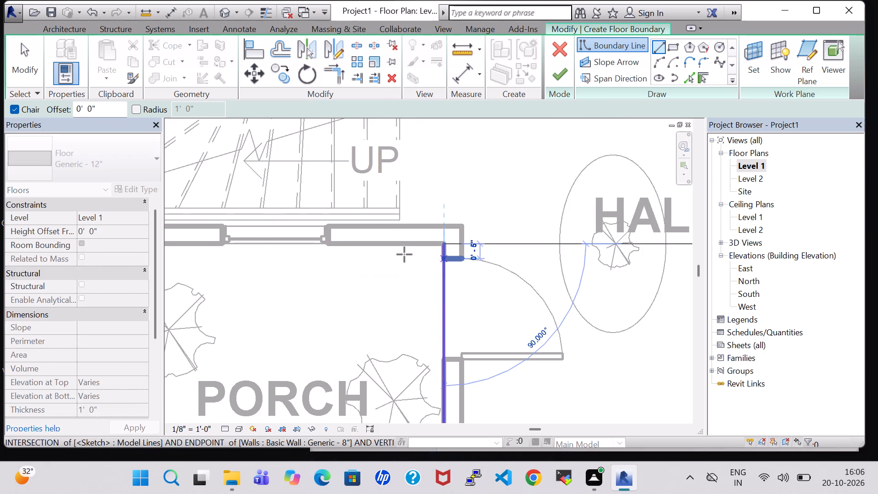
pyautogui.moveTo(314, 265); pyautogui.dragTo(428, 263, button='middle')
pyautogui.middleClick(456, 264)
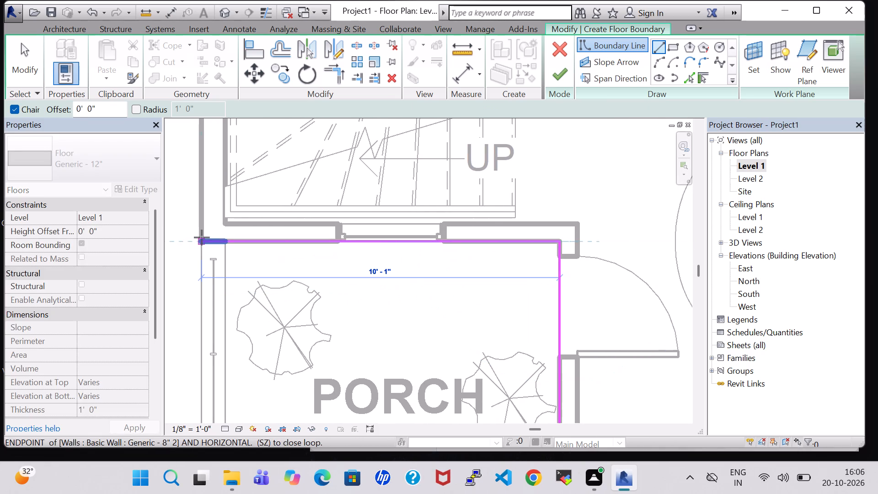
pyautogui.click(202, 237)
pyautogui.scroll(-1, 200, 167)
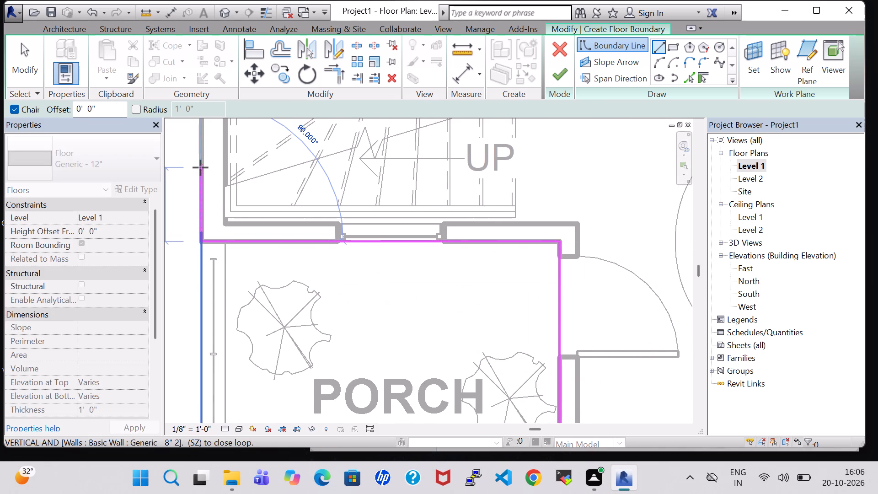
pyautogui.scroll(-1, 200, 167)
pyautogui.moveTo(200, 166); pyautogui.dragTo(236, 370, button='middle')
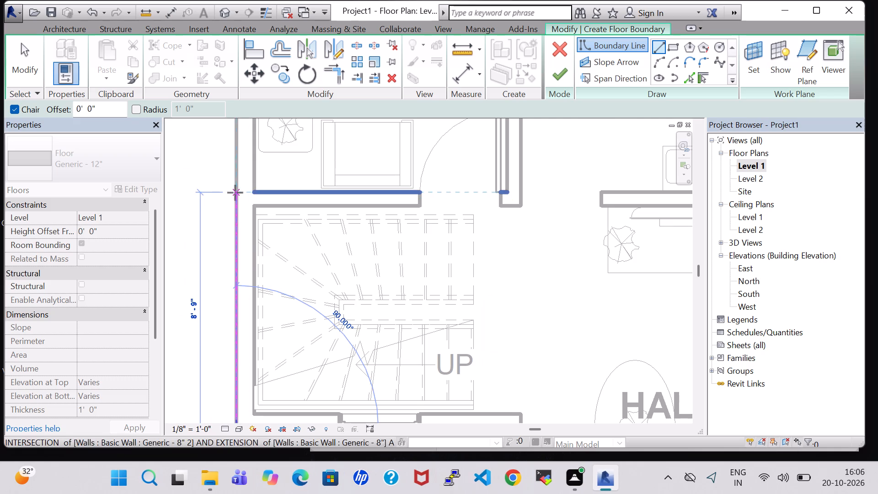
pyautogui.moveTo(235, 193); pyautogui.dragTo(268, 371, button='middle')
pyautogui.scroll(1, 271, 151)
pyautogui.moveTo(271, 151); pyautogui.dragTo(299, 377, button='middle')
pyautogui.click(296, 240)
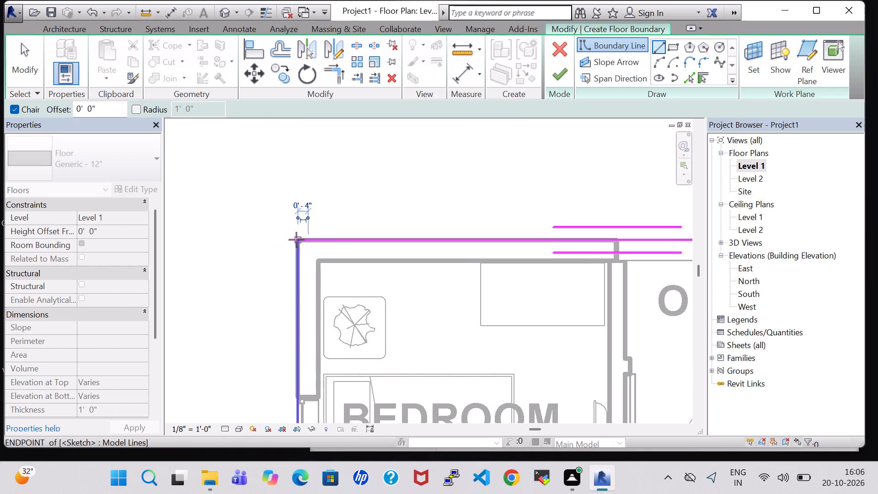
pyautogui.click(559, 80)
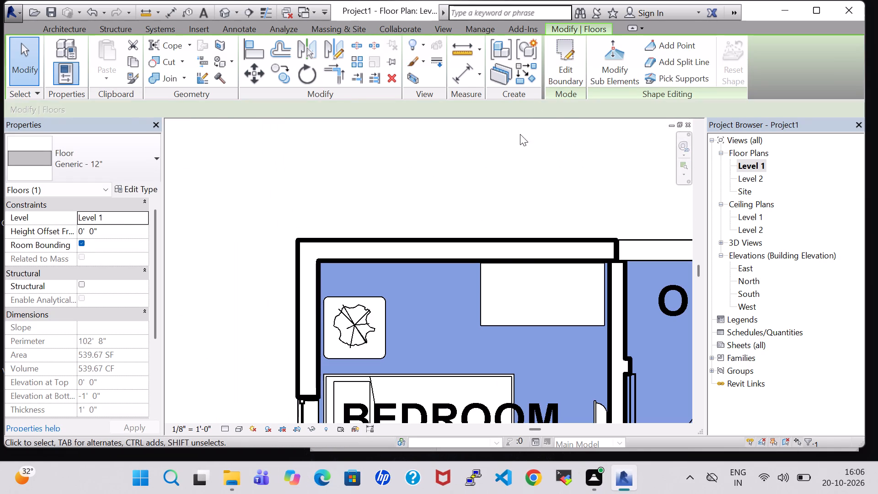
# Open the default 3D view and save the project as Project67 in the work folder on the Desktop.
pyautogui.click(217, 11)
pyautogui.click(389, 199)
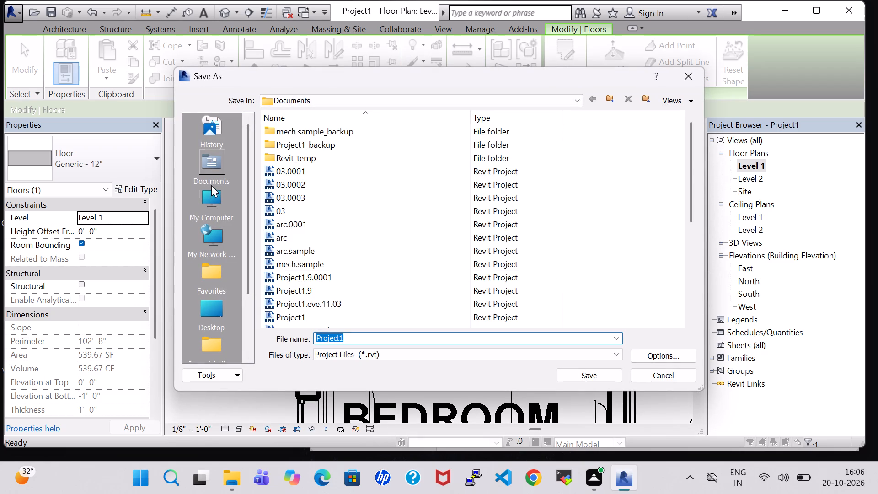
pyautogui.doubleClick(223, 310)
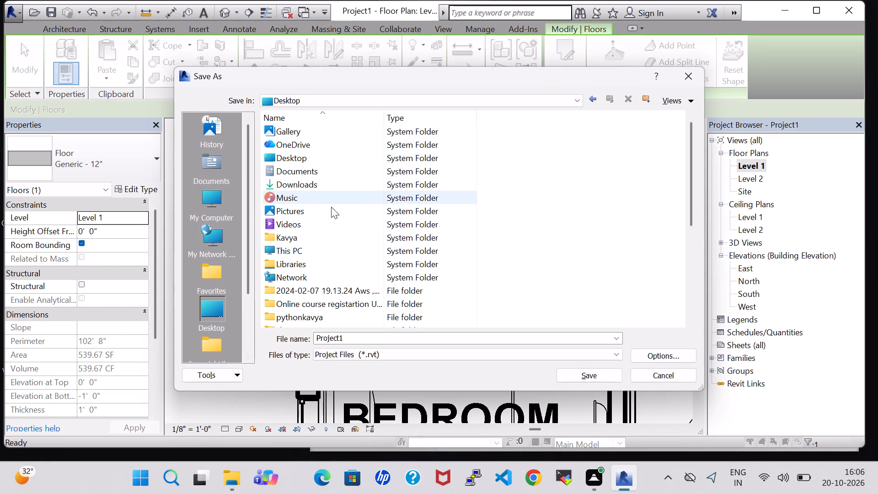
pyautogui.scroll(-2, 311, 288)
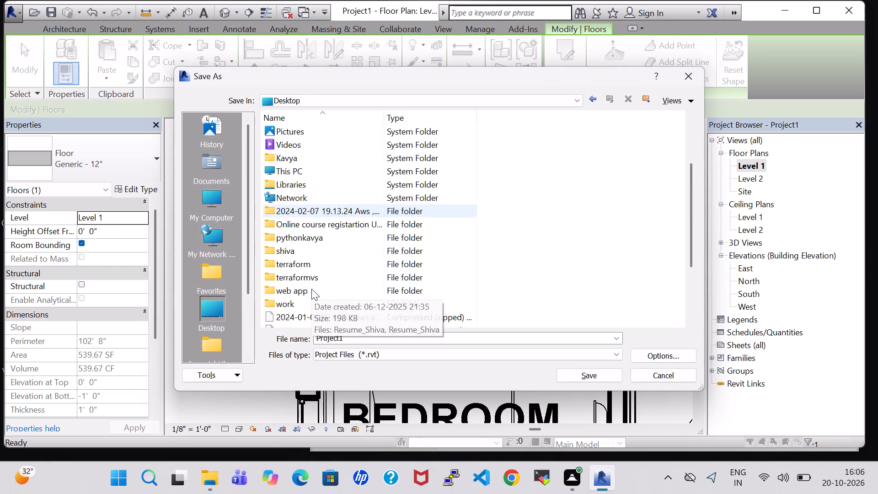
pyautogui.scroll(-1, 311, 289)
pyautogui.doubleClick(307, 267)
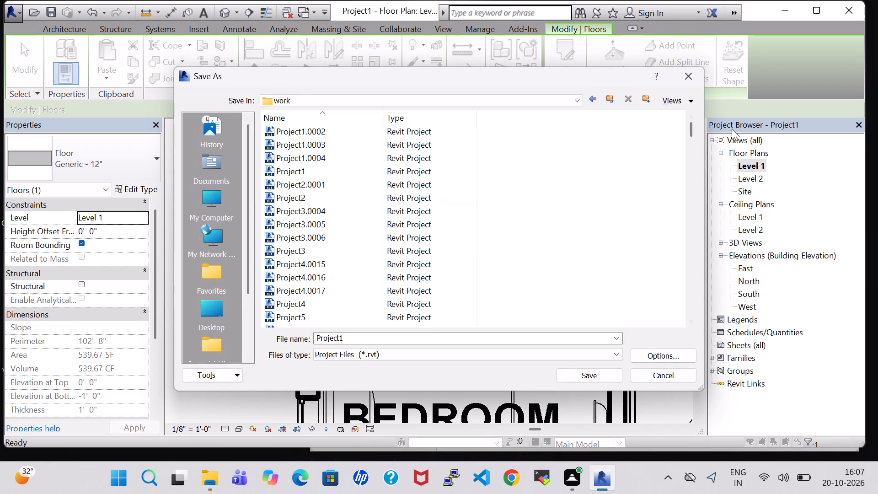
pyautogui.moveTo(692, 122); pyautogui.dragTo(703, 319)
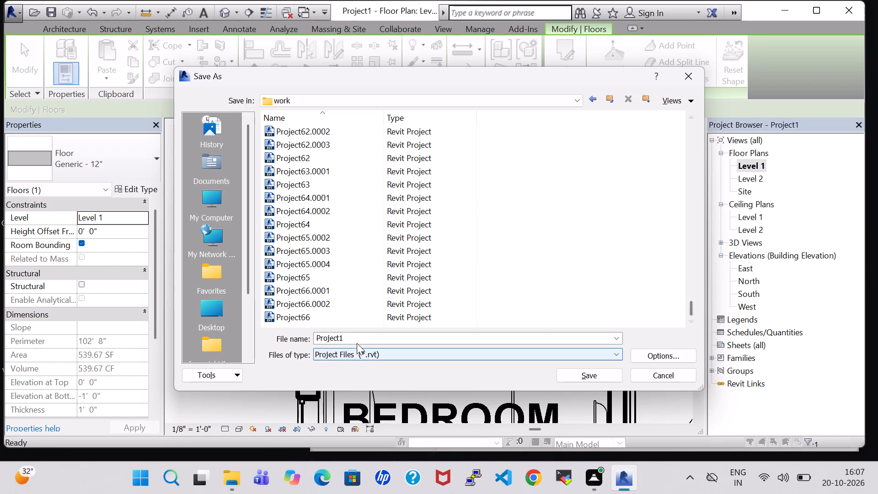
pyautogui.click(356, 341)
pyautogui.click(353, 340)
pyautogui.press('BackSpace')
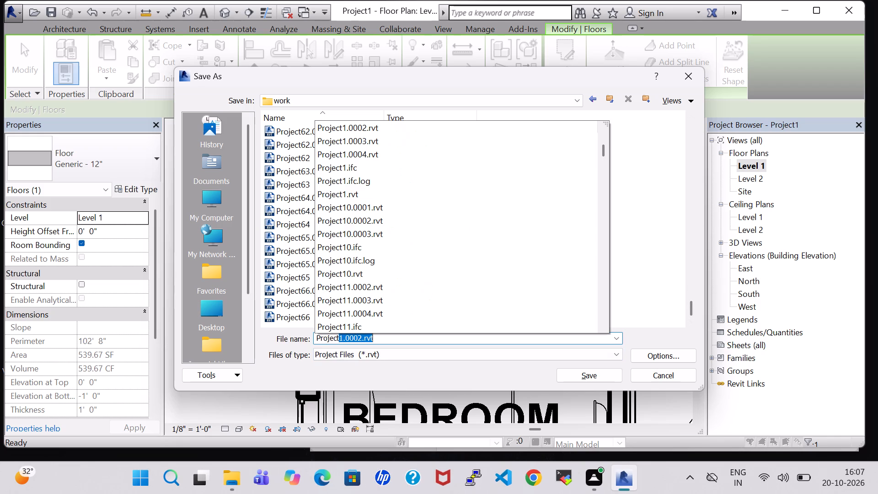
pyautogui.write('67')
pyautogui.click(605, 371)
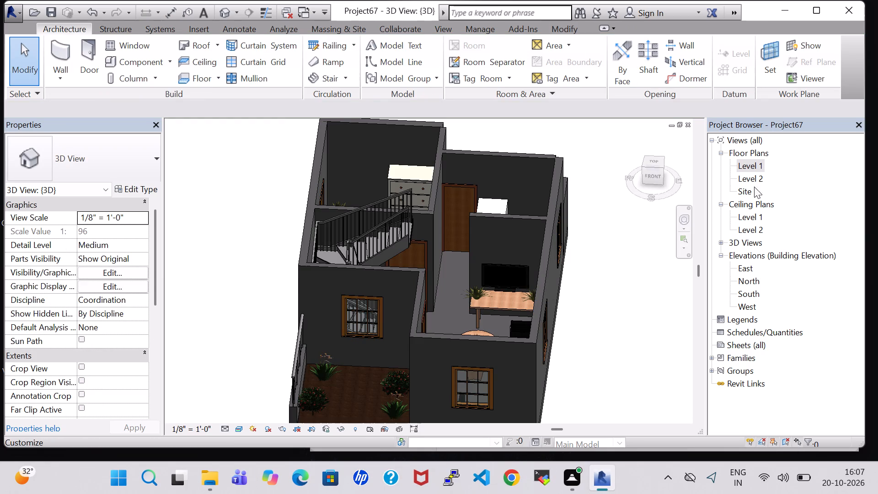
# Examine the new floor slab and the furnished rooms in 3D, from the front and from above.
pyautogui.keyDown('shift'); pyautogui.moveTo(589, 369); pyautogui.dragTo(586, 287, button='middle'); pyautogui.keyUp('shift')
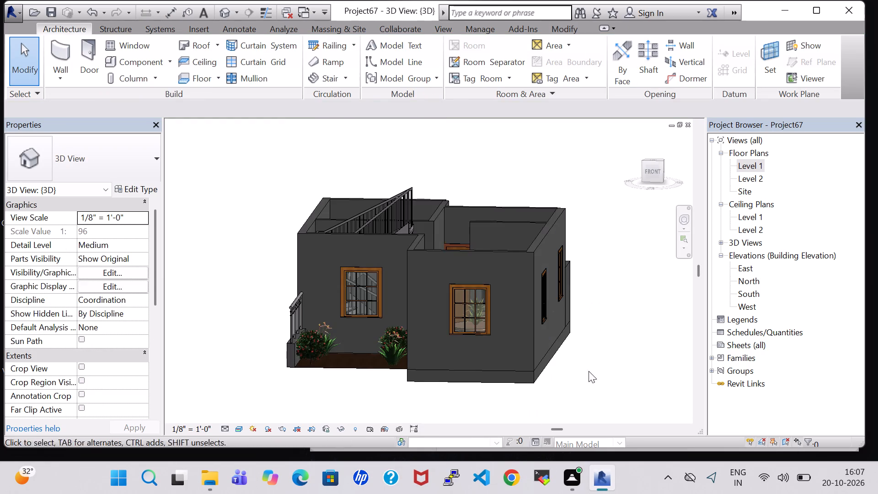
pyautogui.moveTo(589, 371); pyautogui.dragTo(605, 326, button='middle')
pyautogui.moveTo(598, 333); pyautogui.dragTo(602, 407, button='middle')
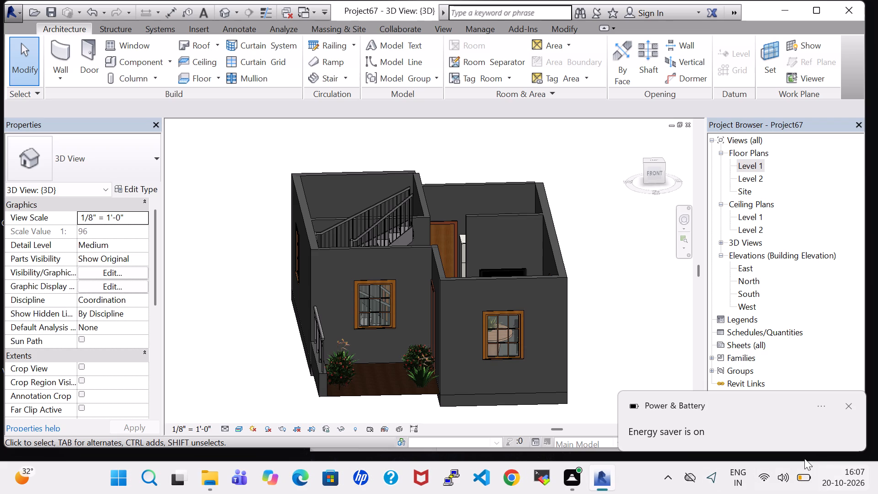
pyautogui.click(850, 407)
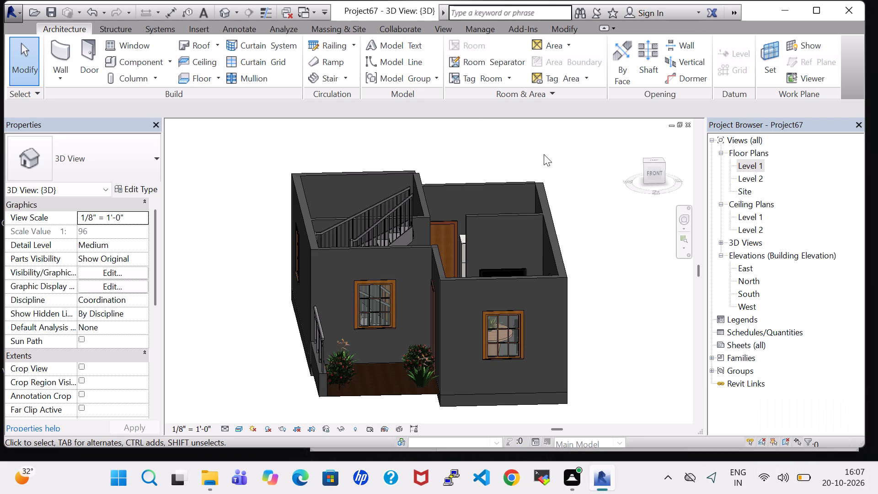
pyautogui.keyDown('shift'); pyautogui.moveTo(567, 186); pyautogui.dragTo(559, 313, button='middle'); pyautogui.keyUp('shift')
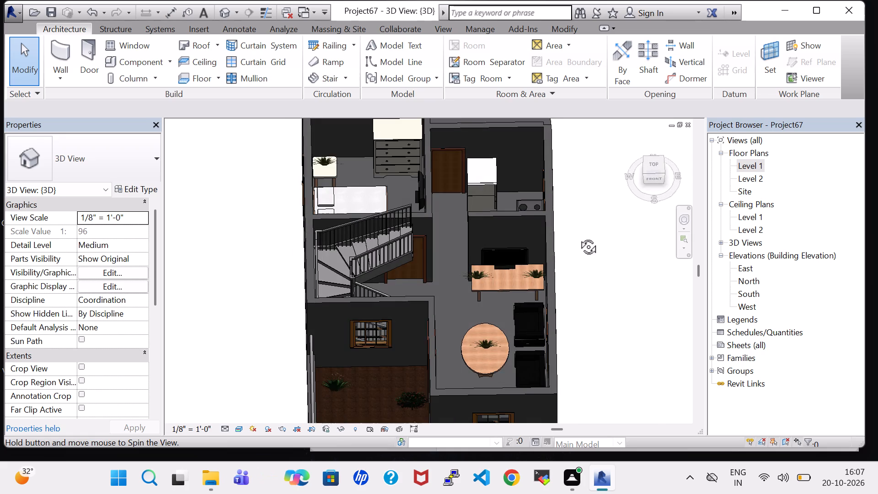
pyautogui.keyDown('shift'); pyautogui.moveTo(578, 235); pyautogui.dragTo(580, 280, button='middle'); pyautogui.keyUp('shift')
pyautogui.moveTo(572, 216); pyautogui.dragTo(589, 340, button='middle')
pyautogui.keyDown('shift'); pyautogui.moveTo(597, 290); pyautogui.dragTo(604, 288, button='middle'); pyautogui.keyUp('shift')
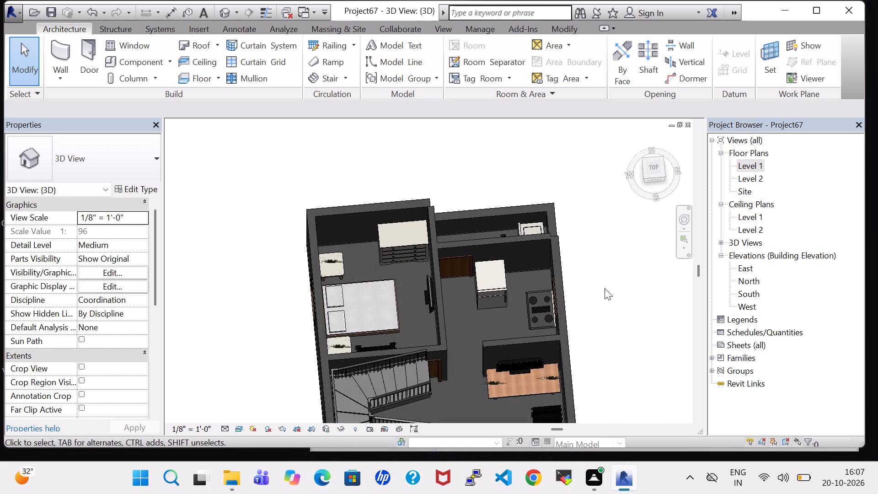
# Open the Level 1 floor plan and look over the whole room layout, including the bedroom and staircase area.
pyautogui.doubleClick(744, 169)
pyautogui.scroll(-5, 511, 252)
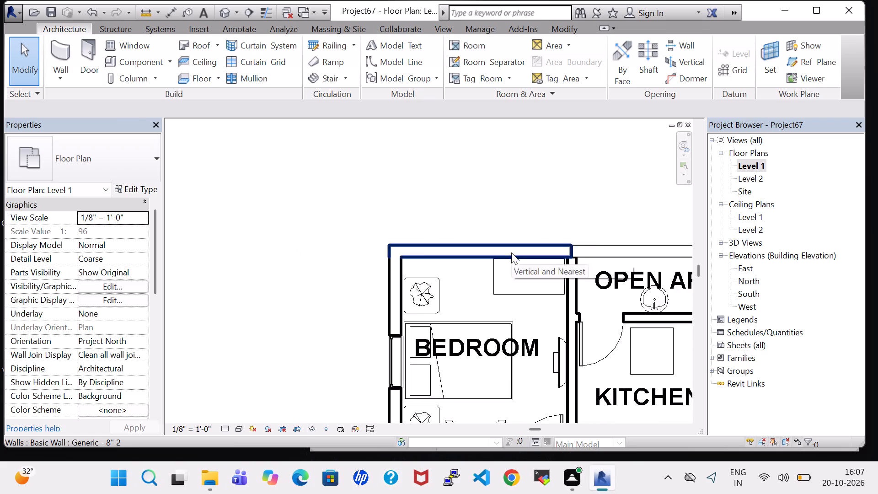
pyautogui.scroll(-2, 511, 252)
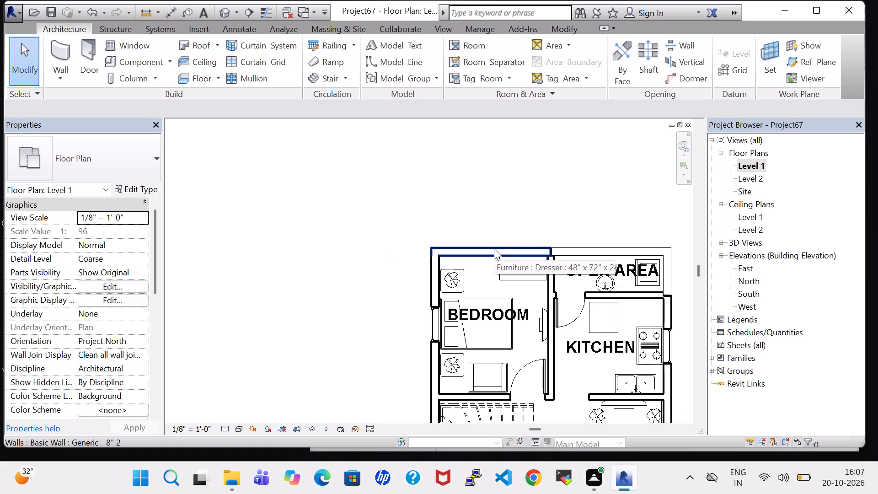
pyautogui.scroll(-3, 521, 192)
pyautogui.moveTo(521, 197); pyautogui.dragTo(469, 197, button='middle')
pyautogui.moveTo(456, 197); pyautogui.dragTo(441, 197, button='middle')
pyautogui.middleClick(441, 197)
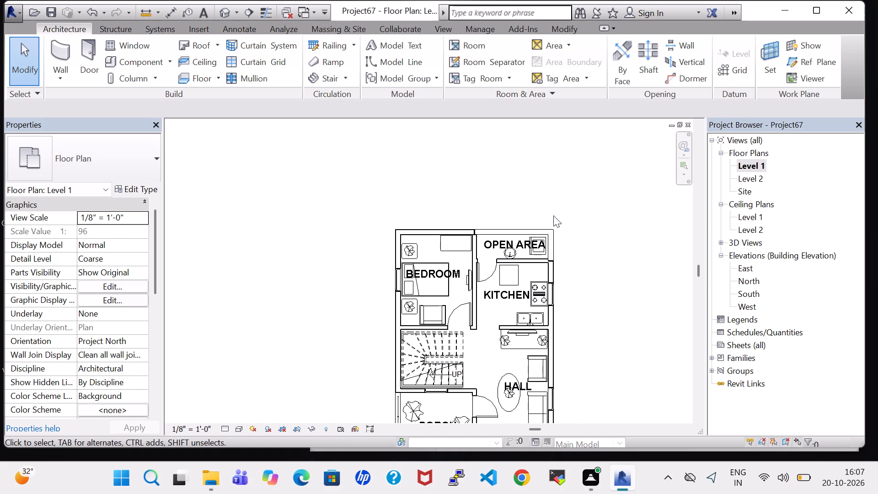
pyautogui.moveTo(581, 288); pyautogui.dragTo(571, 213, button='middle')
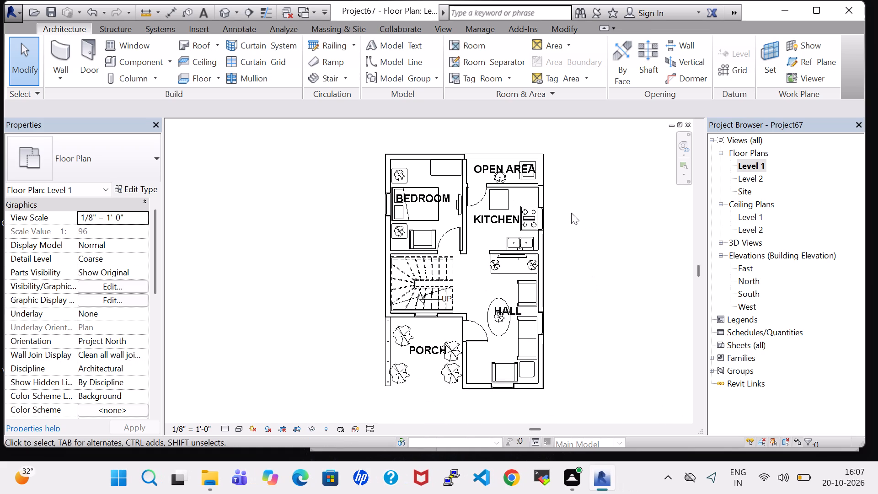
pyautogui.scroll(2, 416, 230)
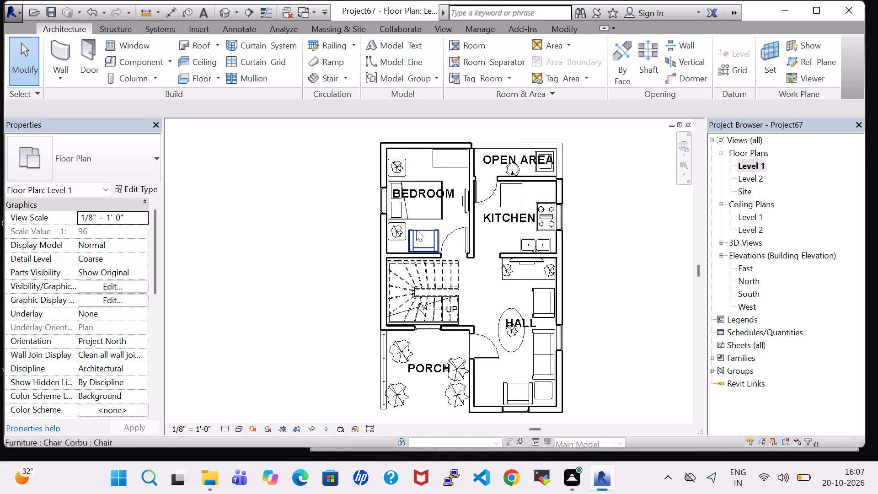
pyautogui.scroll(5, 416, 230)
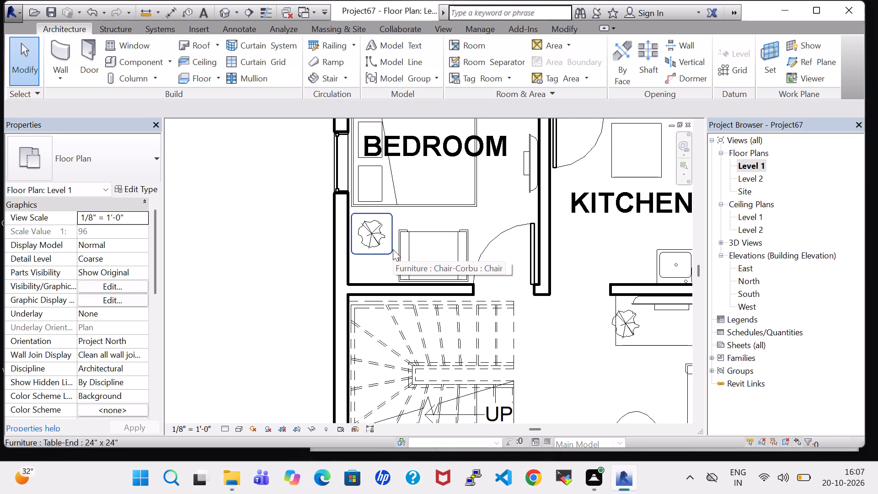
pyautogui.scroll(-6, 525, 306)
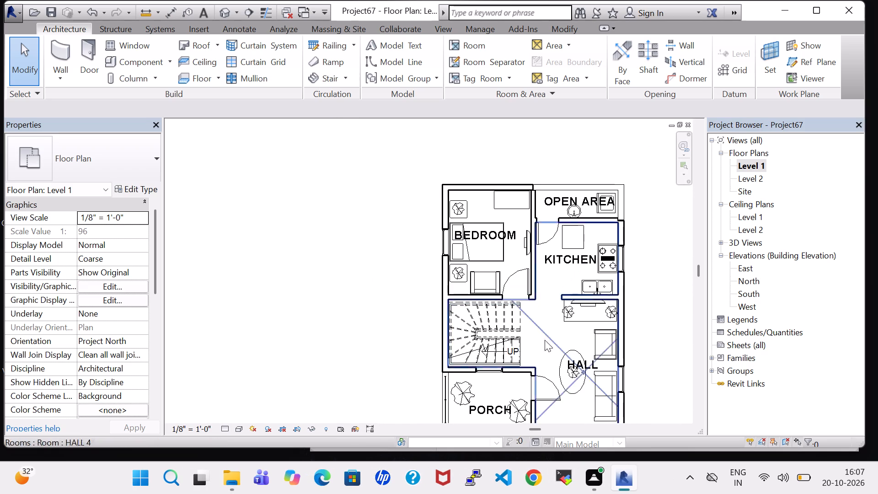
pyautogui.moveTo(546, 346); pyautogui.dragTo(524, 311, button='middle')
pyautogui.middleClick(649, 258)
pyautogui.moveTo(649, 258); pyautogui.dragTo(636, 200, button='middle')
pyautogui.scroll(6, 462, 231)
pyautogui.moveTo(395, 218); pyautogui.dragTo(684, 302, button='middle')
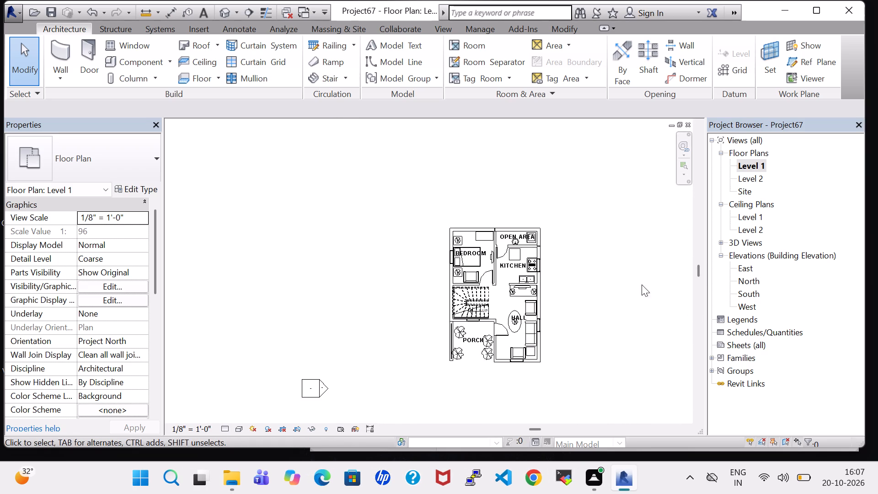
pyautogui.scroll(3, 588, 281)
pyautogui.moveTo(587, 278); pyautogui.dragTo(587, 261, button='middle')
pyautogui.scroll(1, 587, 277)
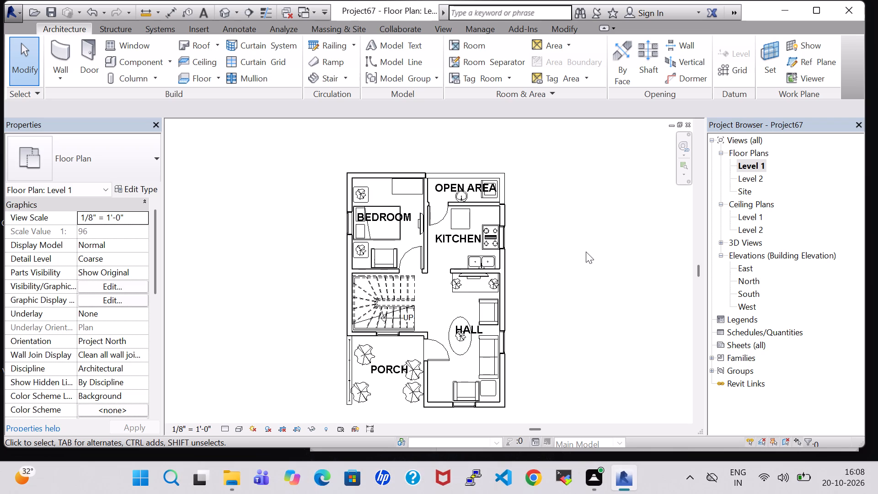
# Start a footprint roof on Level 2 without slope, drawing boundary lines 20' 8" behind bedroom and open area and 30' 8" along the kitchen-hall side.
pyautogui.click(190, 50)
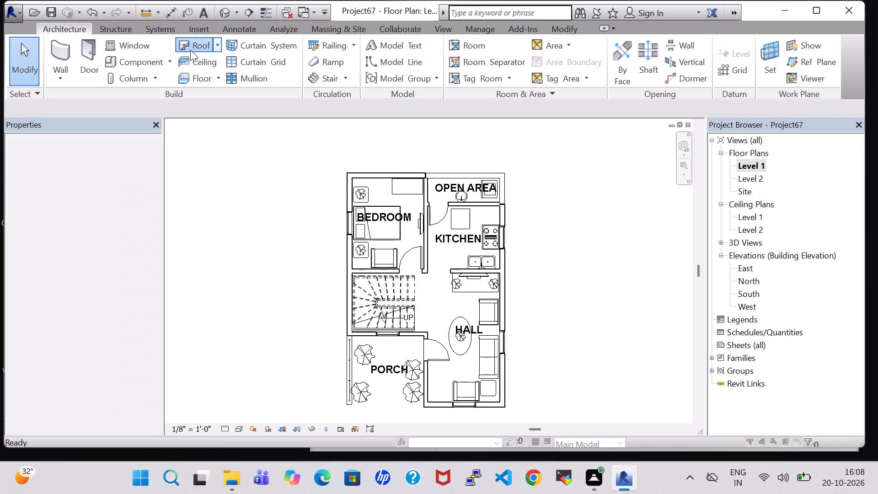
pyautogui.click(426, 266)
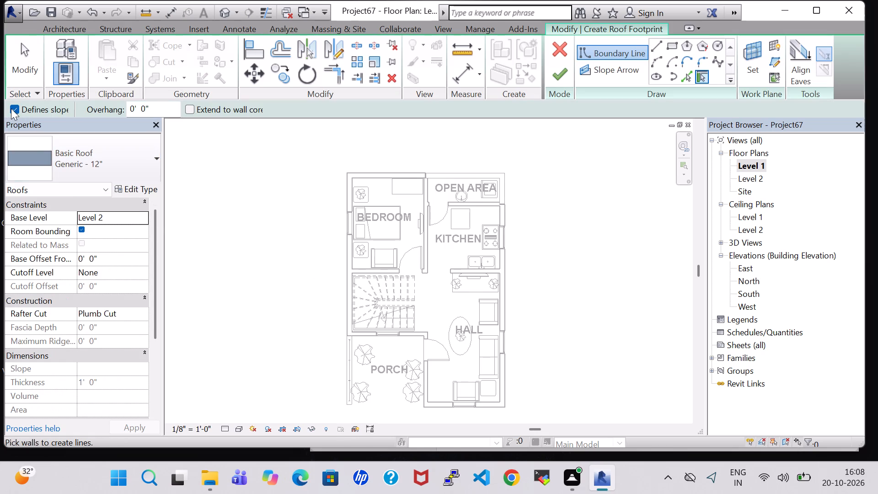
pyautogui.click(11, 108)
pyautogui.click(657, 43)
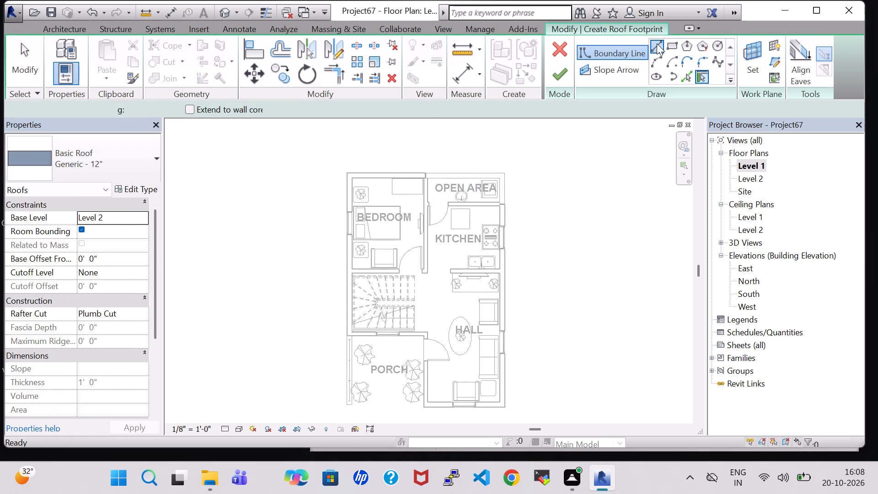
pyautogui.click(347, 174)
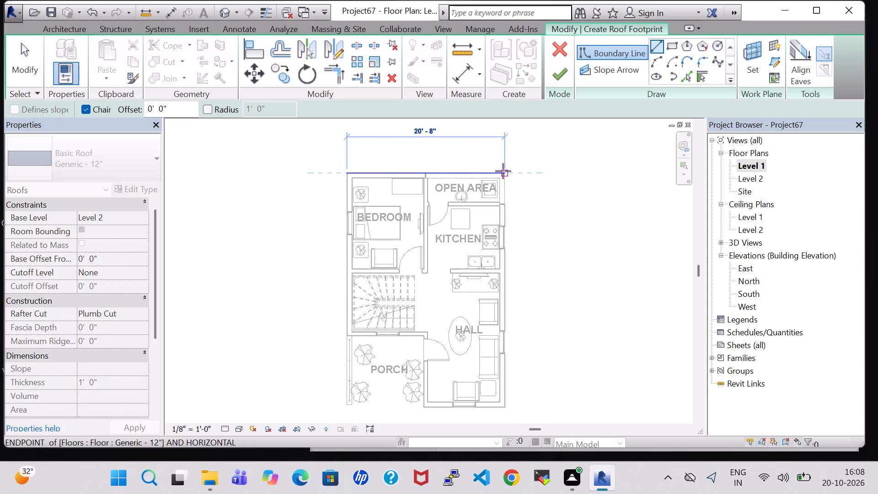
pyautogui.click(504, 174)
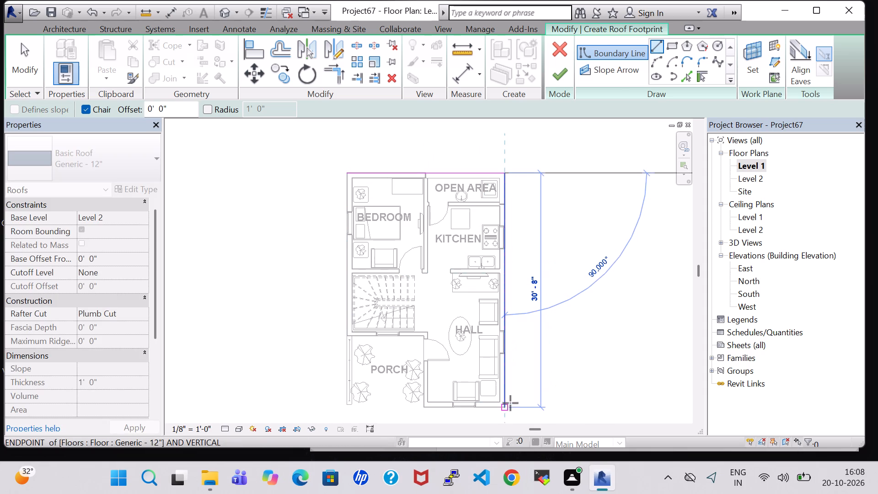
pyautogui.click(506, 407)
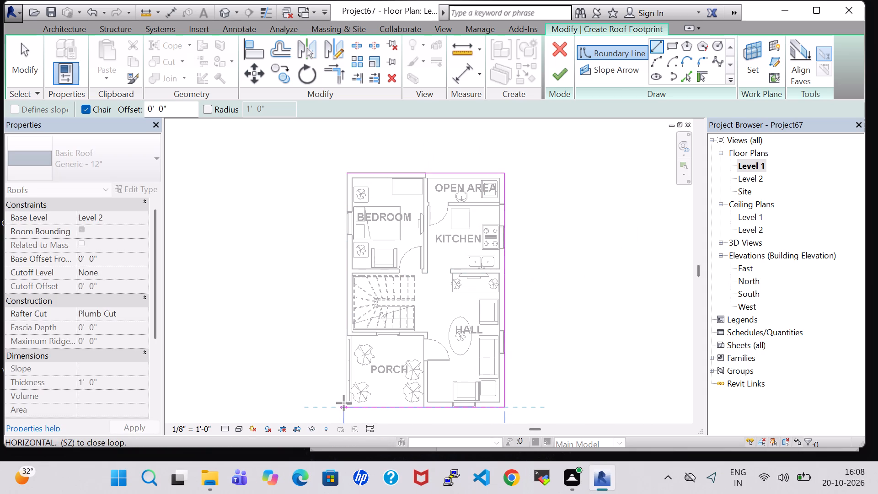
# Close the roof boundary across the porch front and up the bedroom-side outer face, finish the roof and attach the highlighted walls to it.
pyautogui.scroll(2, 344, 403)
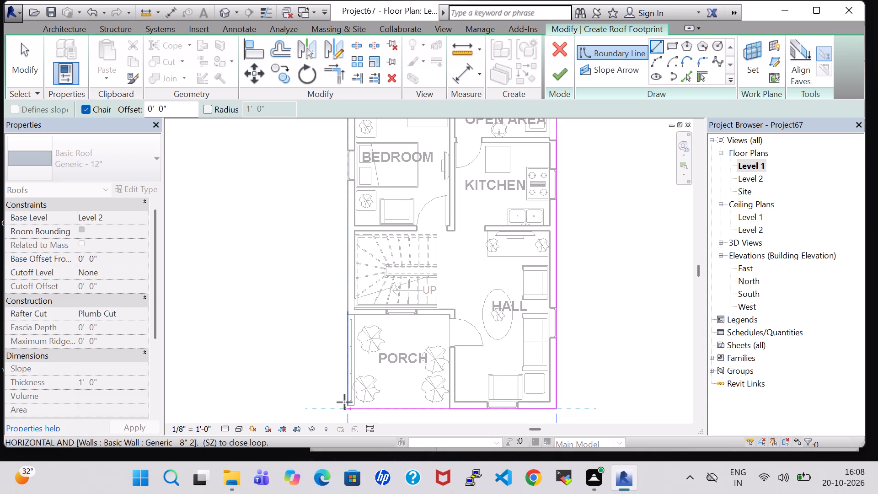
pyautogui.click(348, 408)
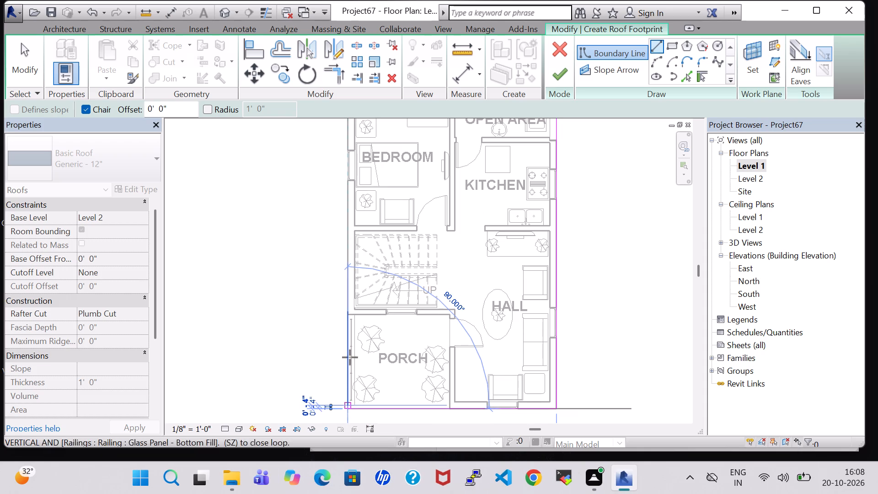
pyautogui.moveTo(347, 148); pyautogui.dragTo(335, 235, button='middle')
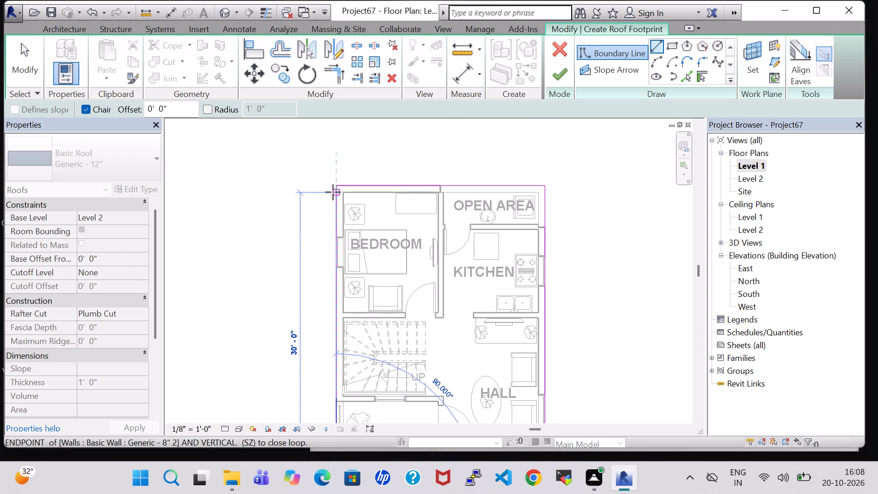
pyautogui.click(337, 188)
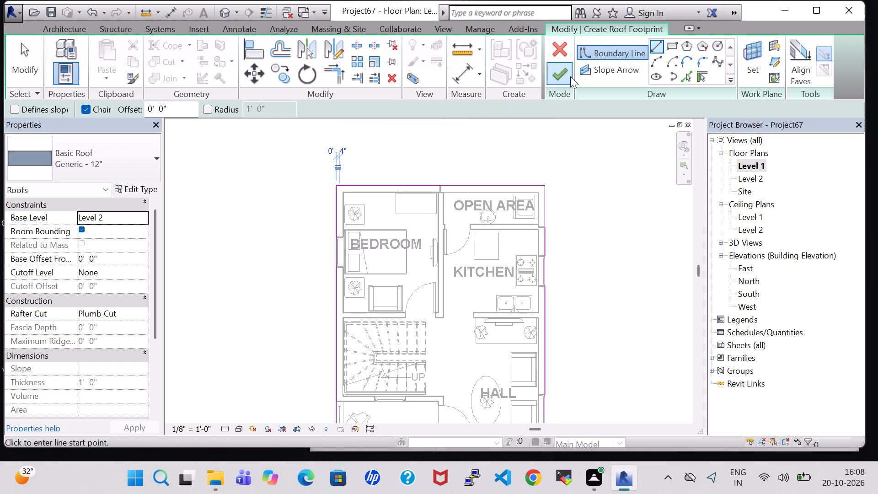
pyautogui.click(564, 76)
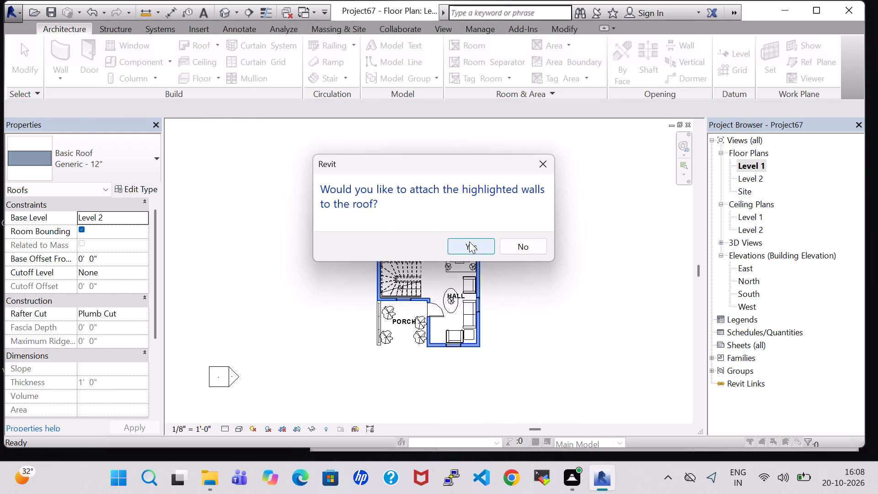
pyautogui.click(469, 242)
# Extend the front end of the low porch wall under the glass railing to a wall length of 9' 5".
pyautogui.moveTo(459, 349); pyautogui.dragTo(441, 204, button='middle')
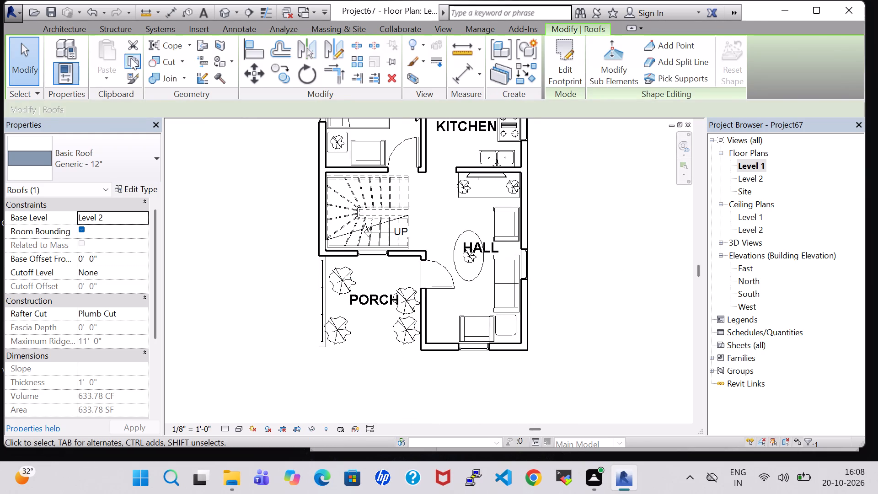
pyautogui.click(55, 29)
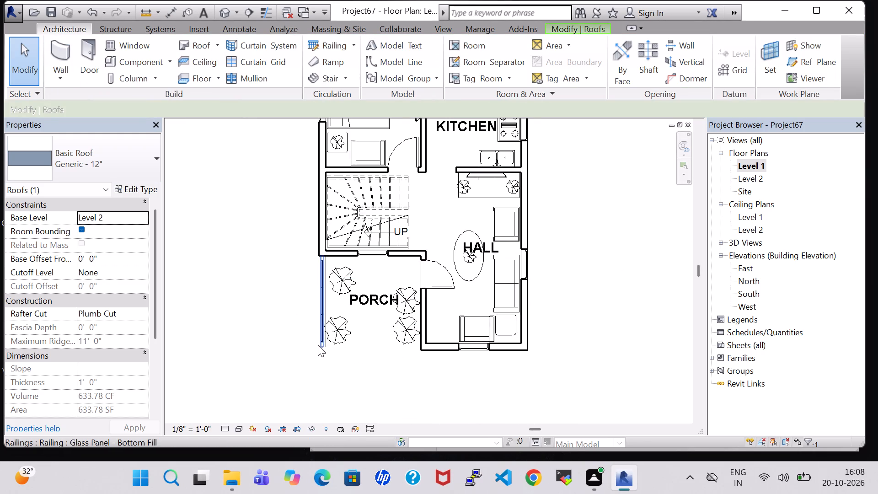
pyautogui.scroll(7, 321, 346)
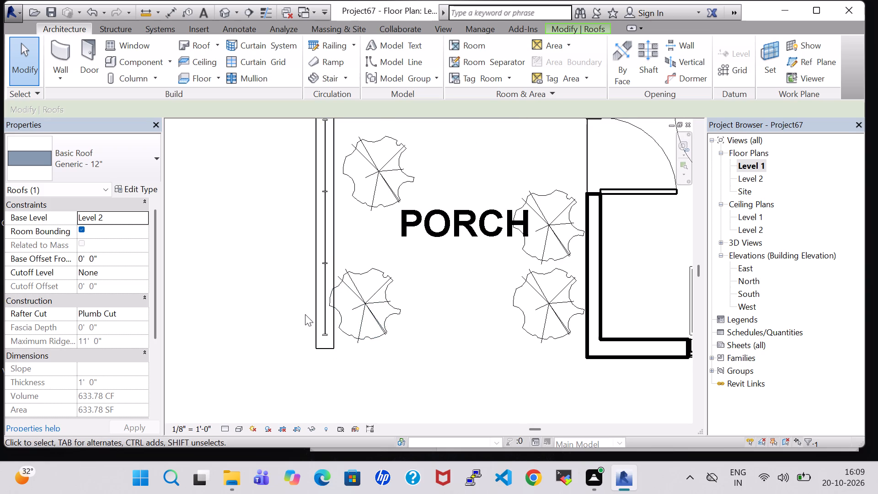
pyautogui.scroll(3, 305, 314)
pyautogui.click(319, 328)
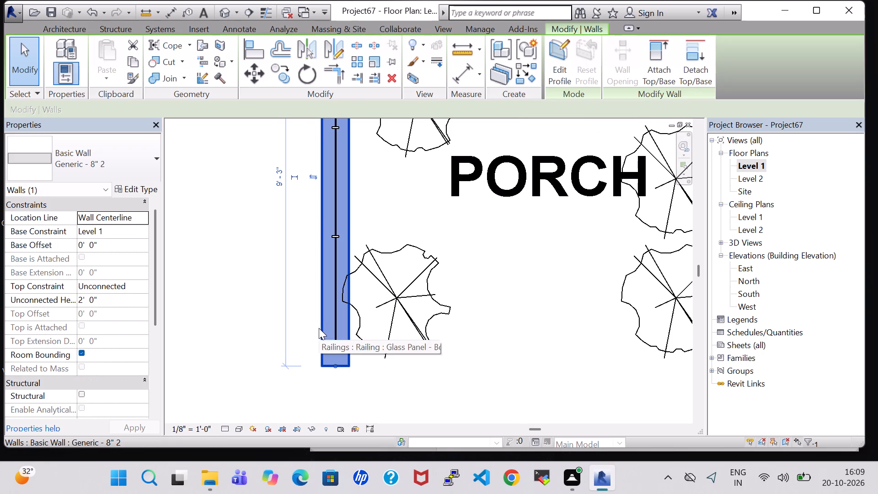
pyautogui.click(336, 367)
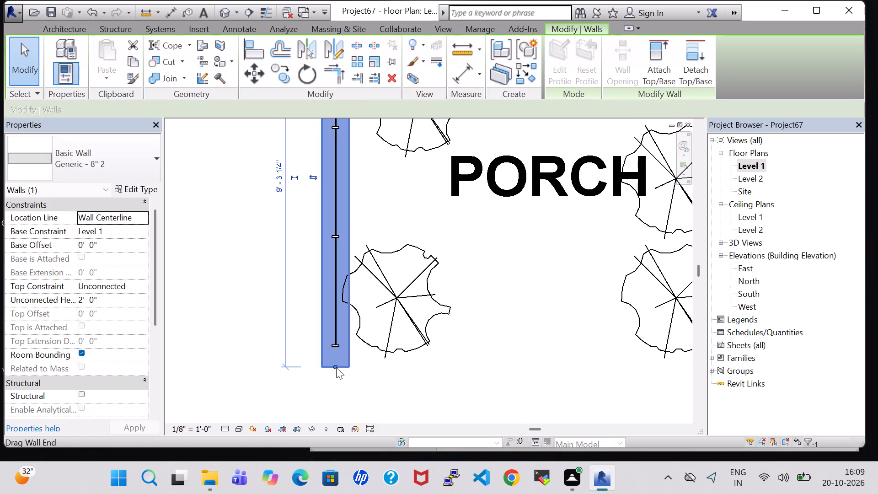
pyautogui.moveTo(336, 367); pyautogui.dragTo(336, 373)
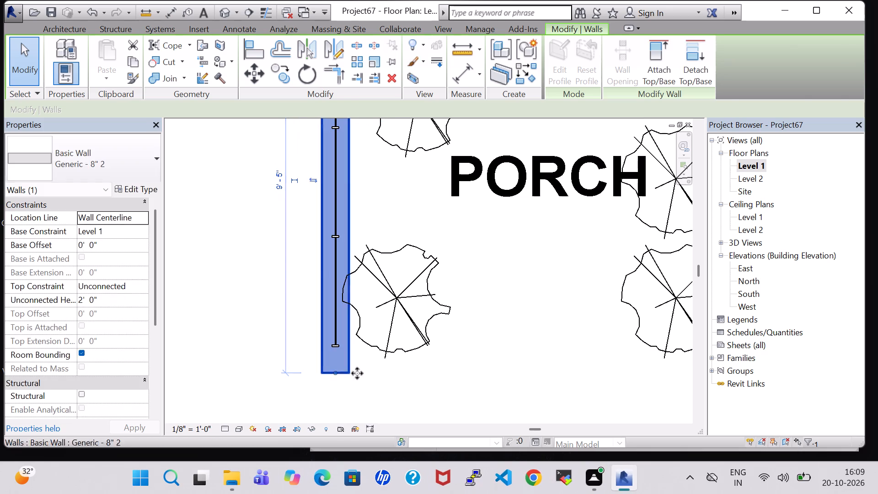
pyautogui.click(378, 373)
# Examine the new roof, the porch railing wall and the floor slab edge in 3D from the front, the porch side and below.
pyautogui.click(223, 13)
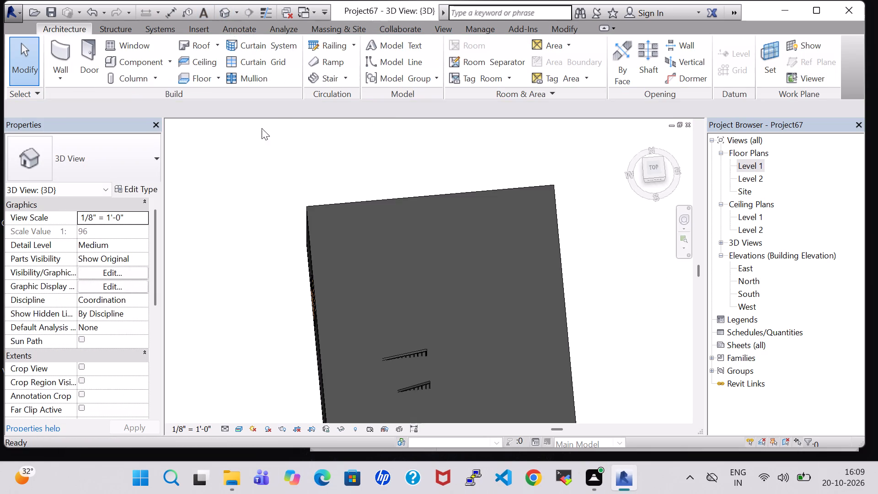
pyautogui.click(653, 198)
pyautogui.scroll(1, 483, 369)
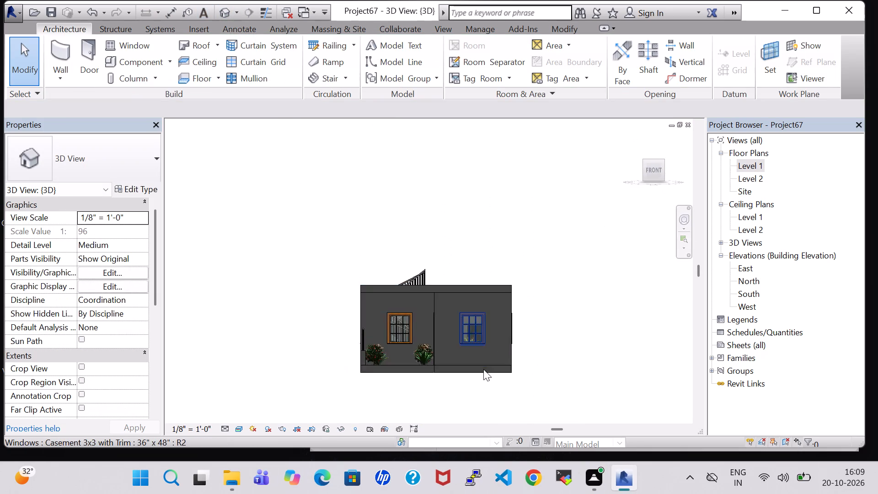
pyautogui.scroll(5, 483, 369)
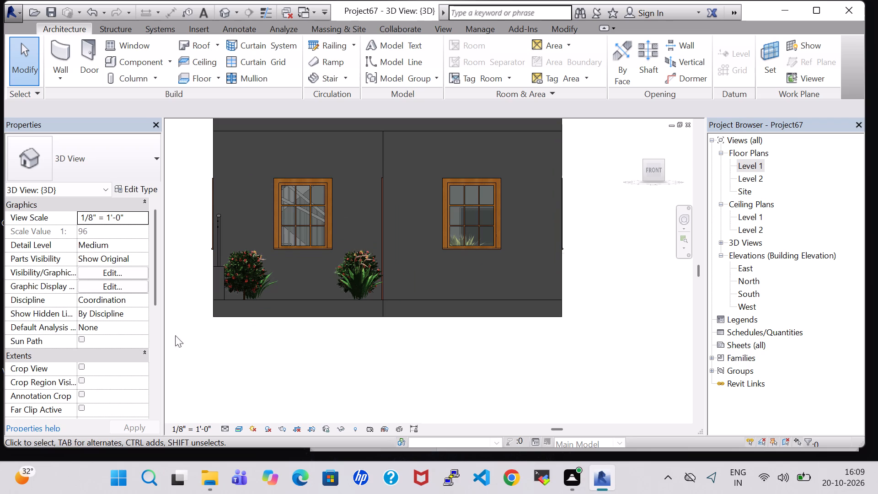
pyautogui.keyDown('shift'); pyautogui.moveTo(137, 314); pyautogui.dragTo(285, 355, button='middle'); pyautogui.keyUp('shift')
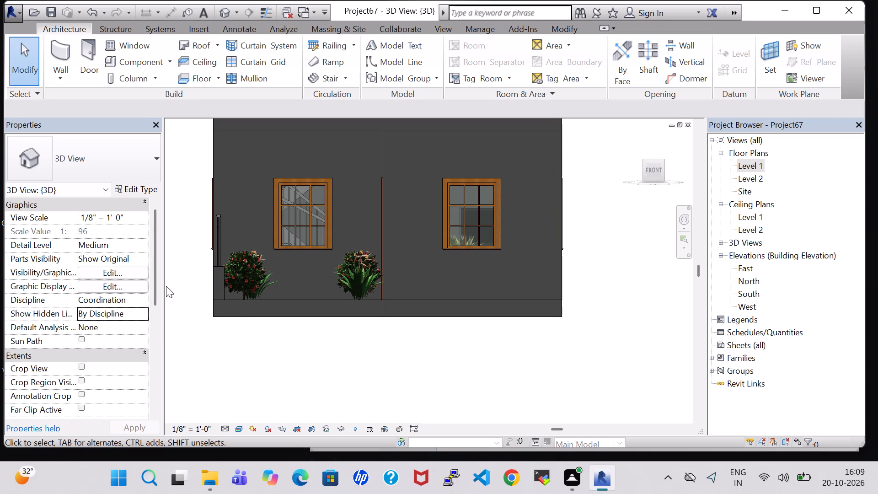
pyautogui.keyDown('shift'); pyautogui.moveTo(166, 286); pyautogui.dragTo(289, 327, button='middle'); pyautogui.keyUp('shift')
pyautogui.moveTo(400, 351); pyautogui.dragTo(422, 356, button='middle')
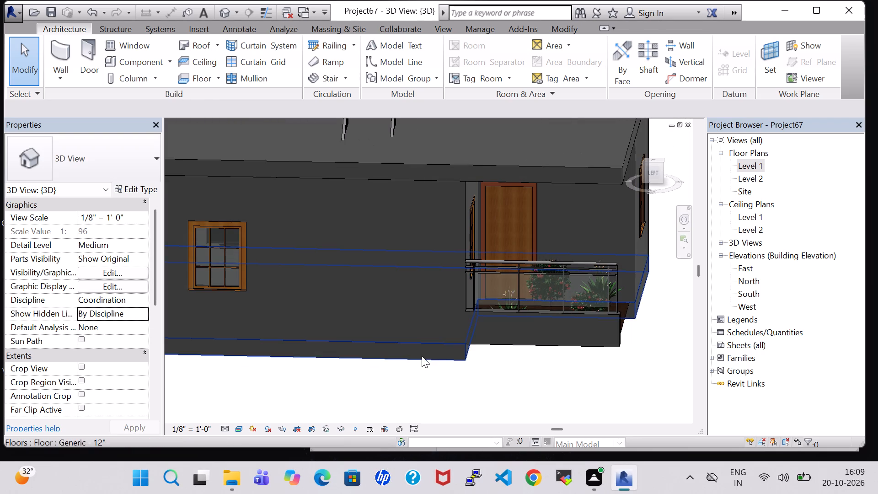
pyautogui.doubleClick(749, 164)
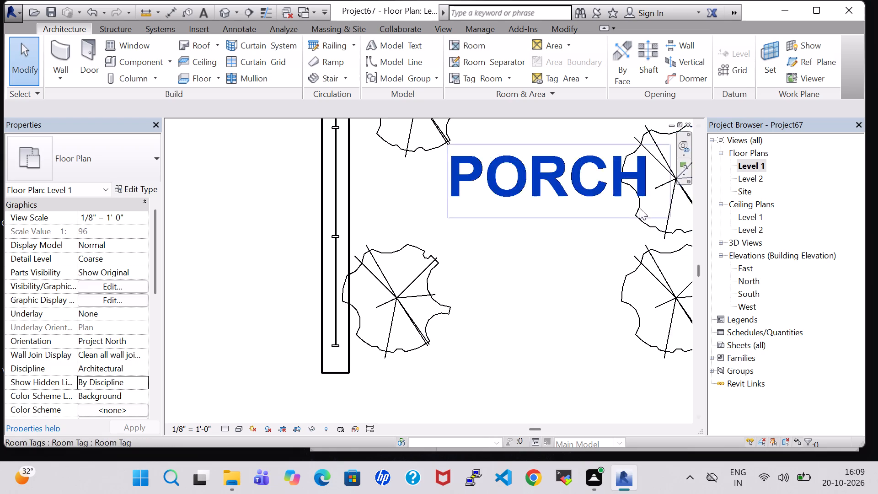
pyautogui.click(226, 8)
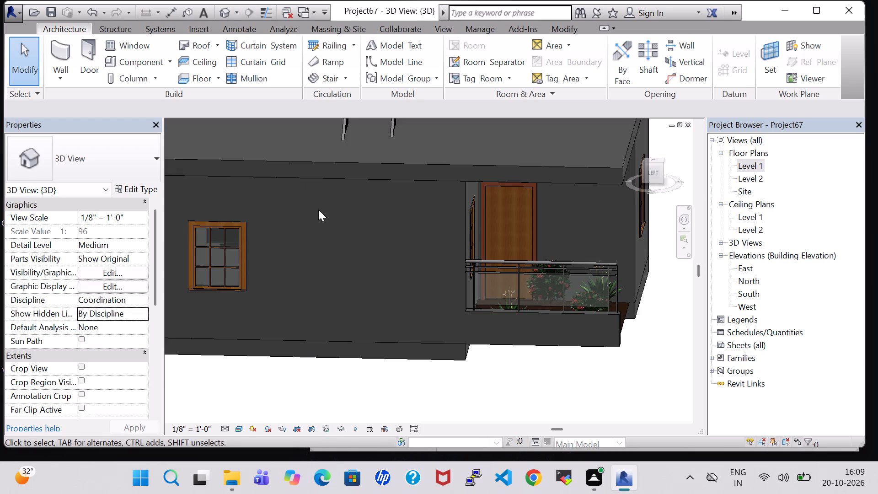
pyautogui.scroll(-1, 320, 238)
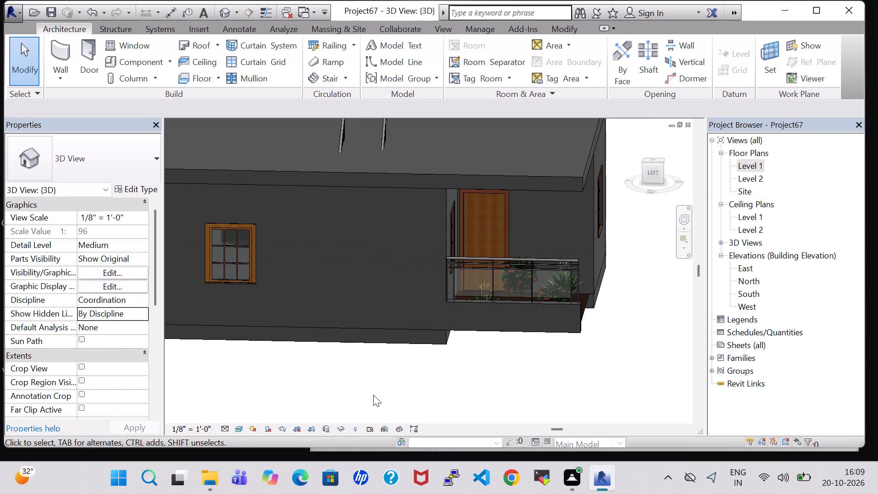
pyautogui.moveTo(380, 394); pyautogui.dragTo(440, 388, button='middle')
pyautogui.moveTo(439, 376); pyautogui.dragTo(417, 374, button='middle')
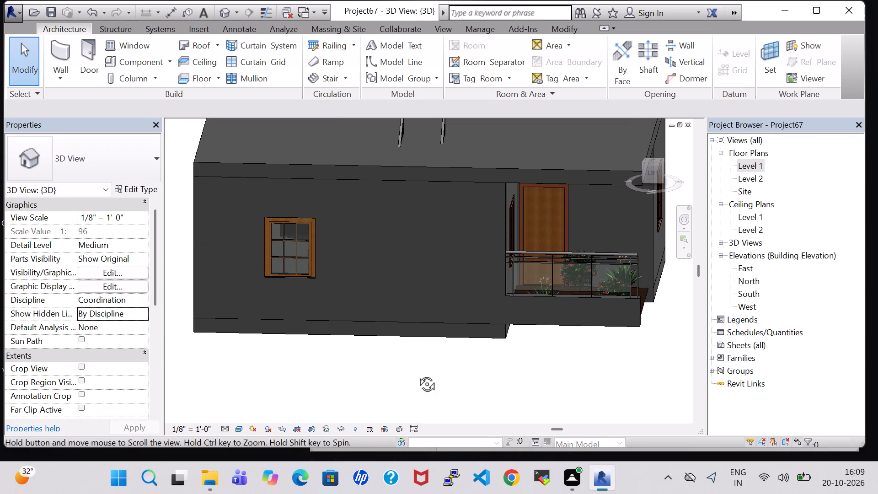
pyautogui.moveTo(417, 374); pyautogui.dragTo(290, 301, button='middle')
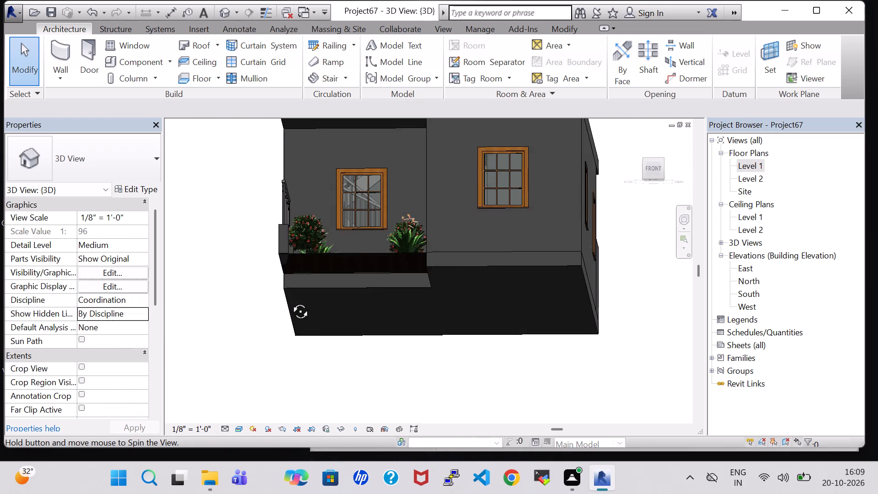
pyautogui.moveTo(290, 301); pyautogui.dragTo(290, 341, button='middle')
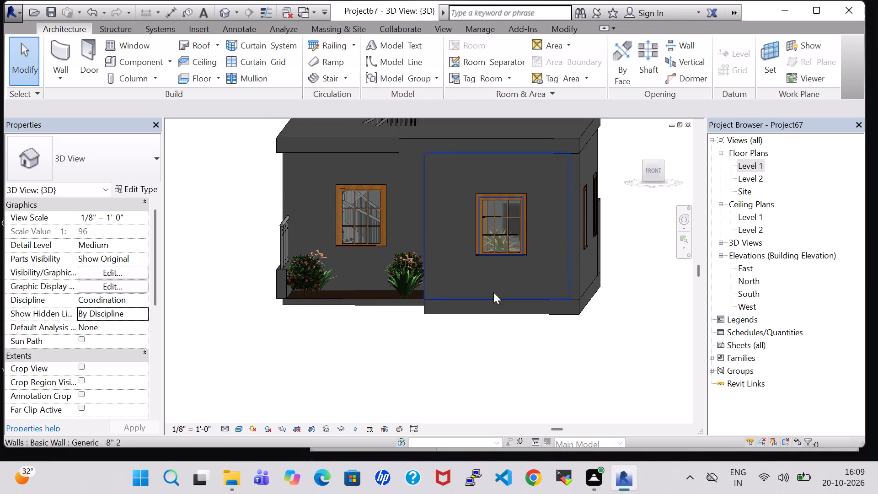
# Duplicate the wall type of the low wall under the porch railing, keeping the suggested name.
pyautogui.click(277, 280)
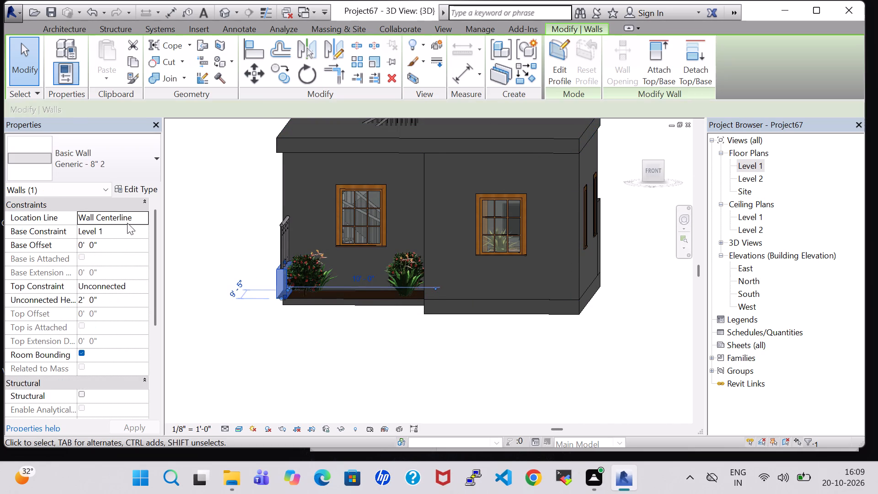
pyautogui.click(127, 189)
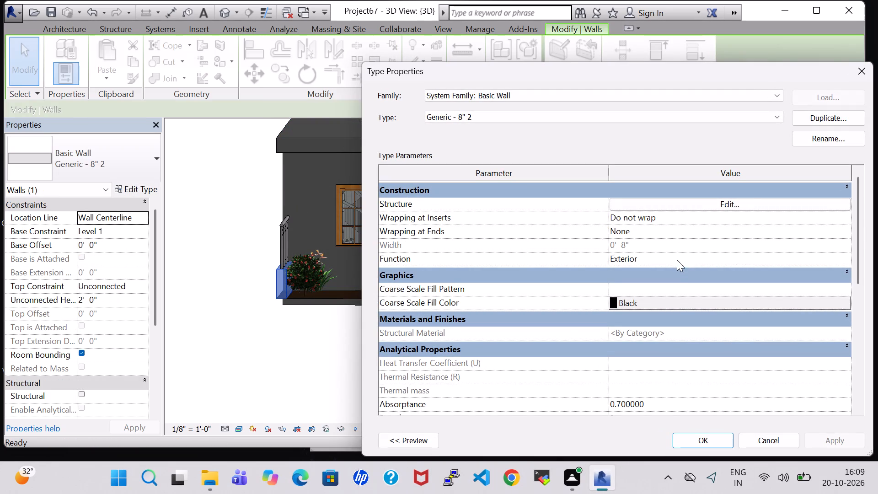
pyautogui.click(820, 114)
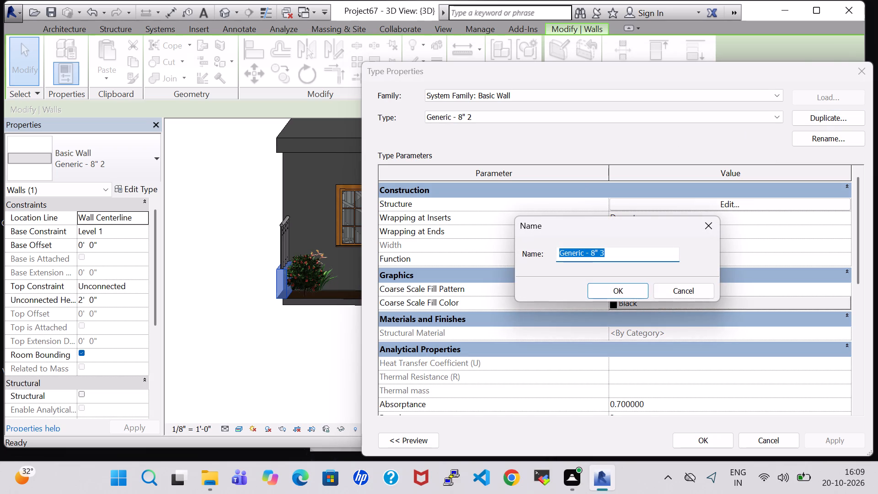
pyautogui.click(614, 293)
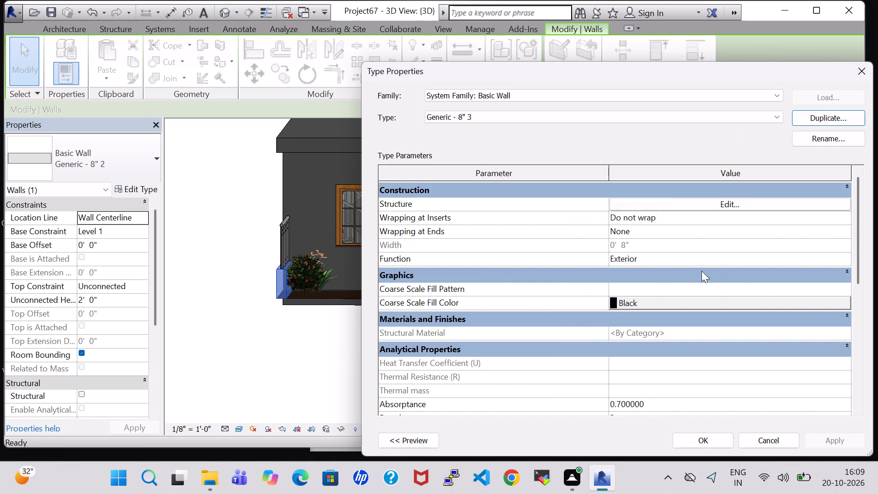
# Assign the Birch material to the structure layer of the low porch wall's new Generic - 8" 3 type.
pyautogui.click(726, 204)
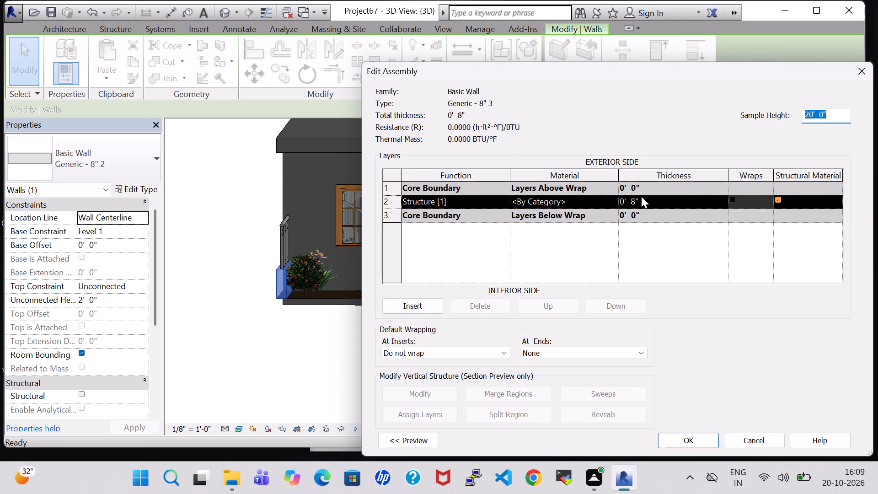
pyautogui.click(613, 198)
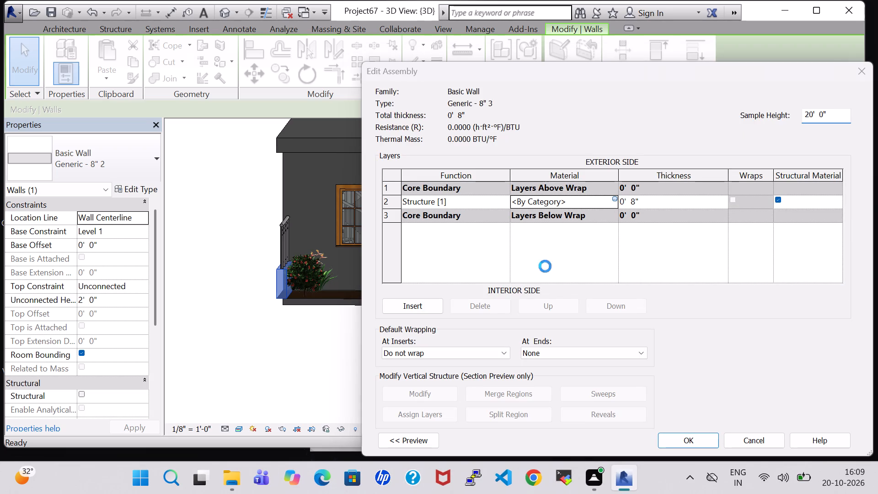
pyautogui.click(182, 305)
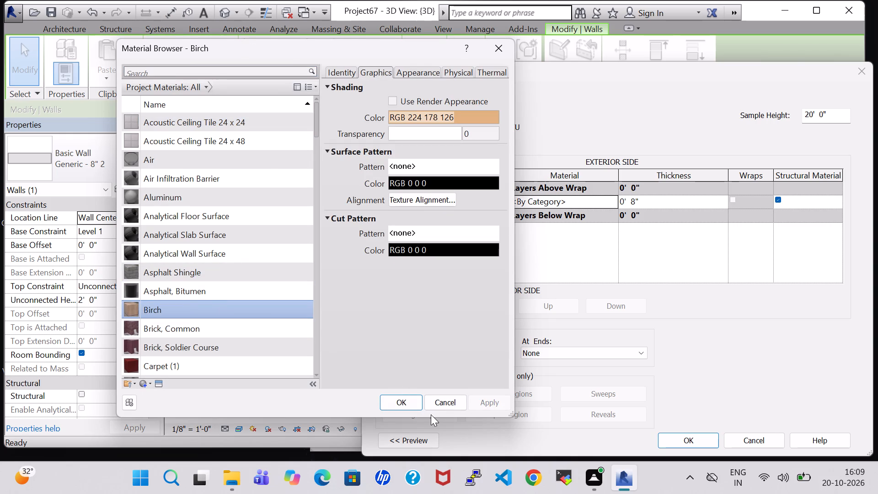
pyautogui.click(407, 406)
pyautogui.click(689, 437)
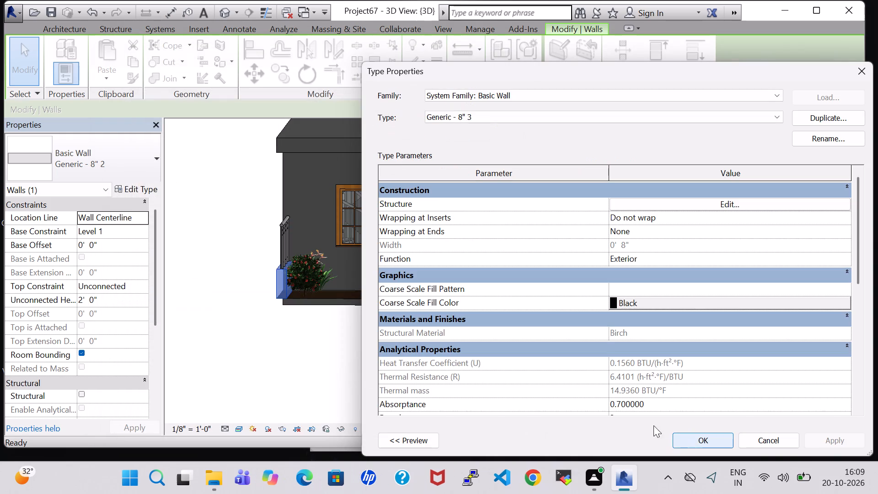
pyautogui.click(722, 436)
pyautogui.click(508, 370)
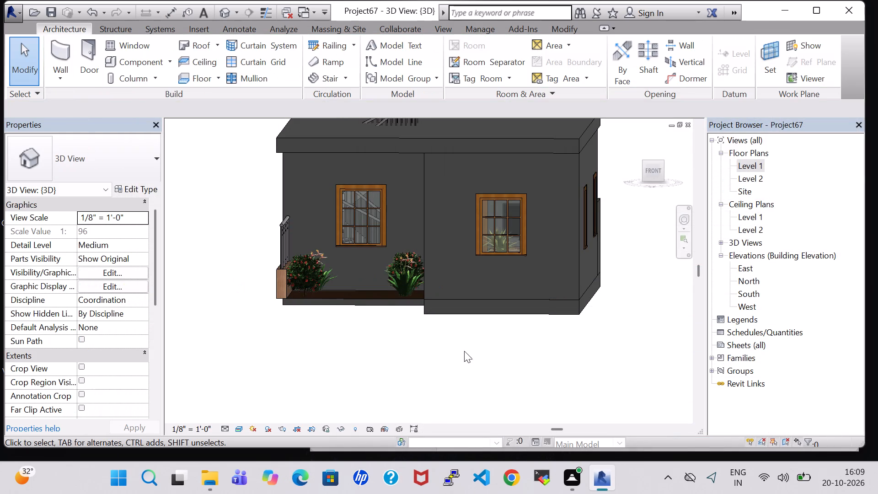
# Assign the Brick, Common material to the structure layer of the outer walls' Generic - 8" 2 type.
pyautogui.click(281, 188)
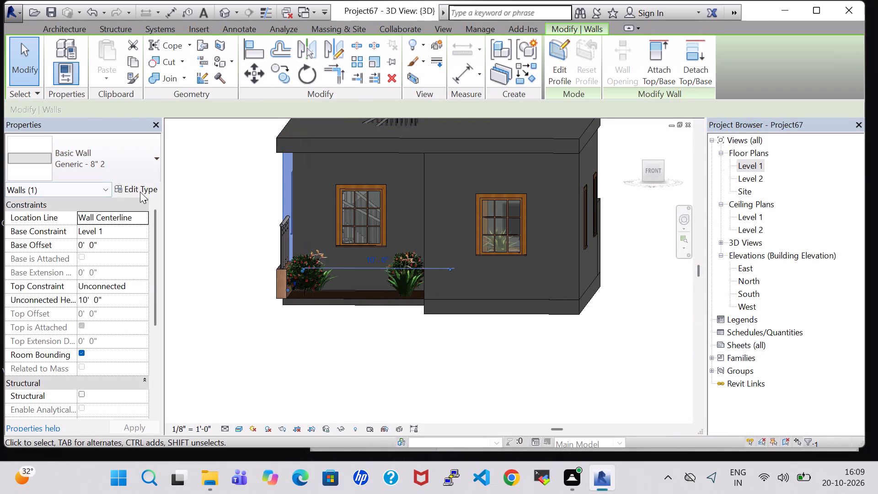
pyautogui.click(140, 192)
pyautogui.click(794, 206)
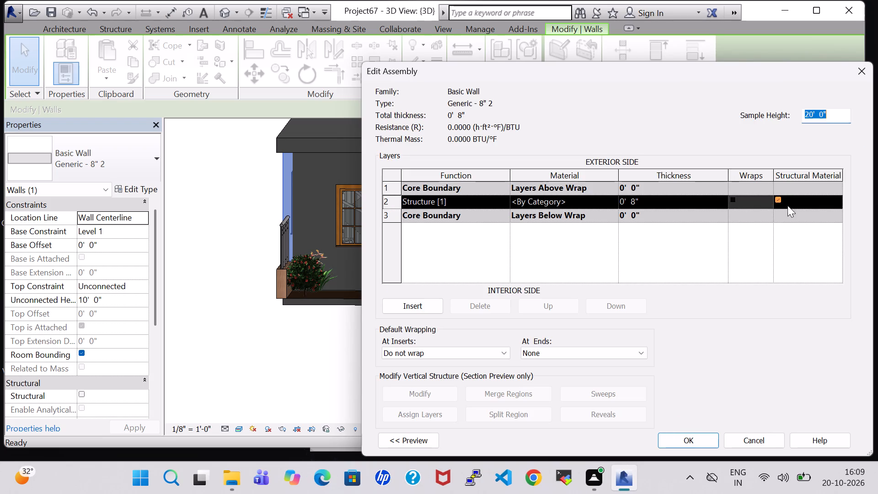
pyautogui.click(615, 197)
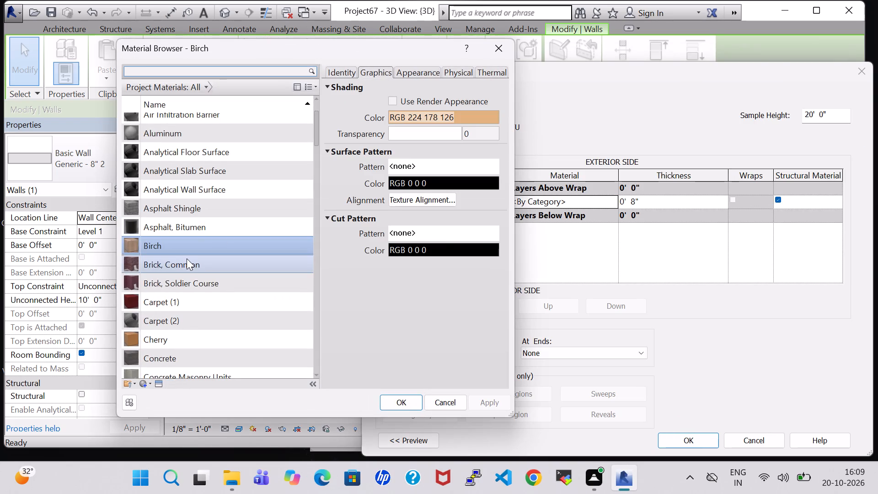
pyautogui.click(187, 258)
pyautogui.click(391, 405)
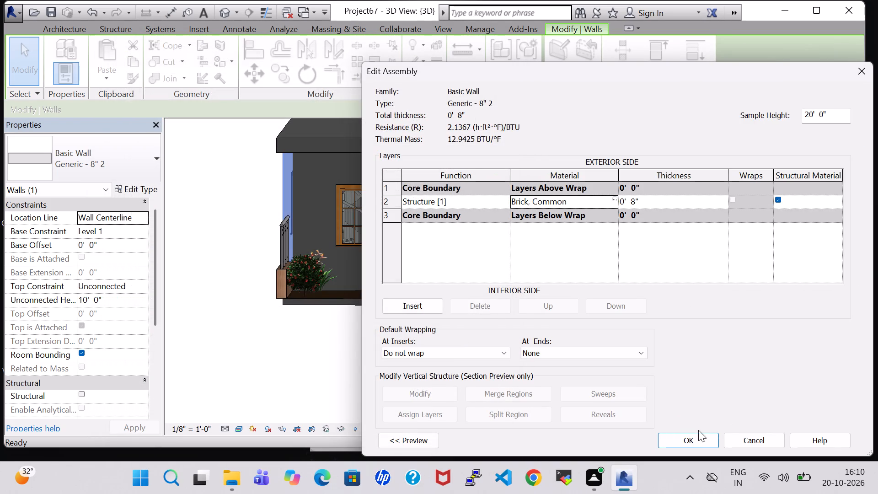
pyautogui.click(696, 434)
pyautogui.click(720, 441)
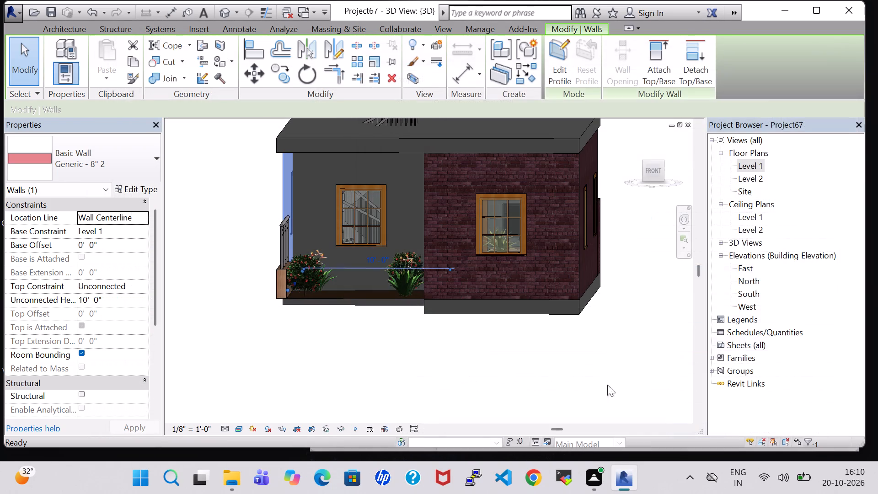
pyautogui.click(535, 370)
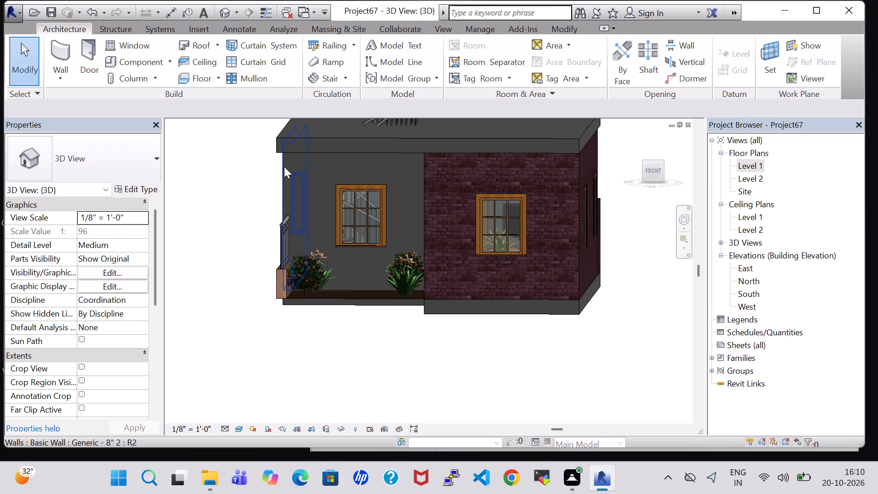
# Assign the Brick, Common material to the structure layer of the Generic - 8" type used by the inner wall facing the open area.
pyautogui.click(284, 166)
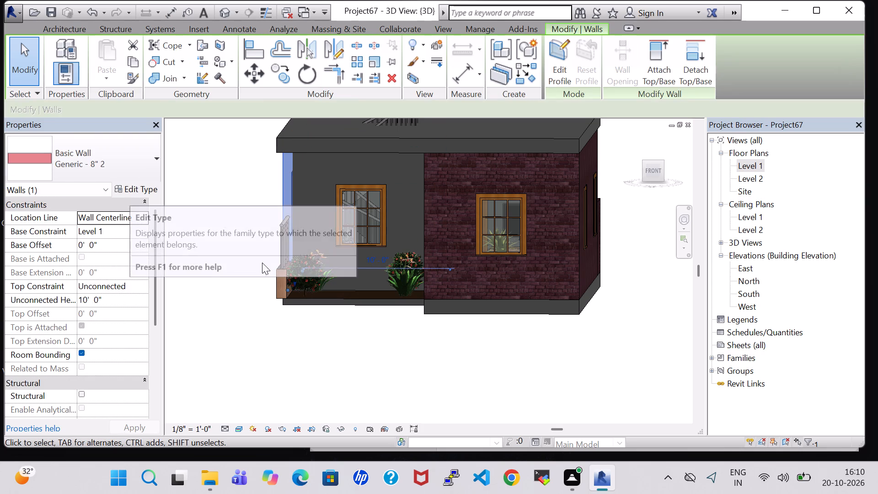
pyautogui.click(367, 361)
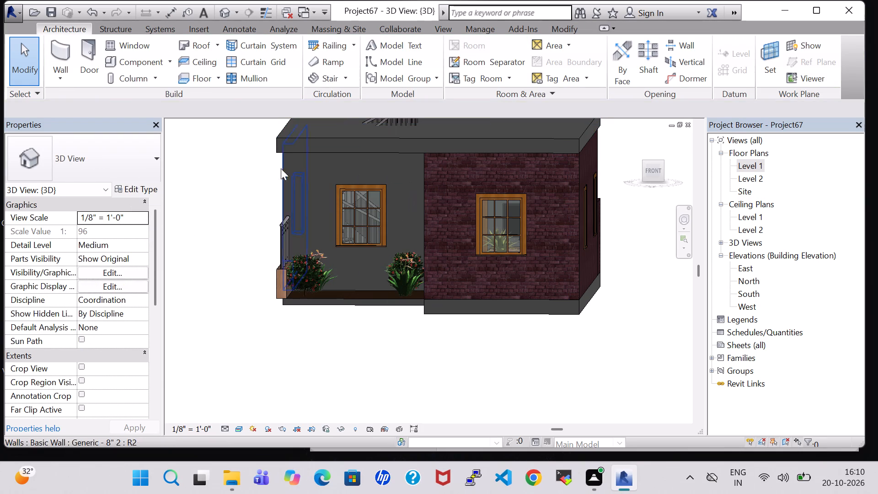
pyautogui.keyDown('shift'); pyautogui.moveTo(260, 176); pyautogui.dragTo(377, 254, button='middle'); pyautogui.keyUp('shift')
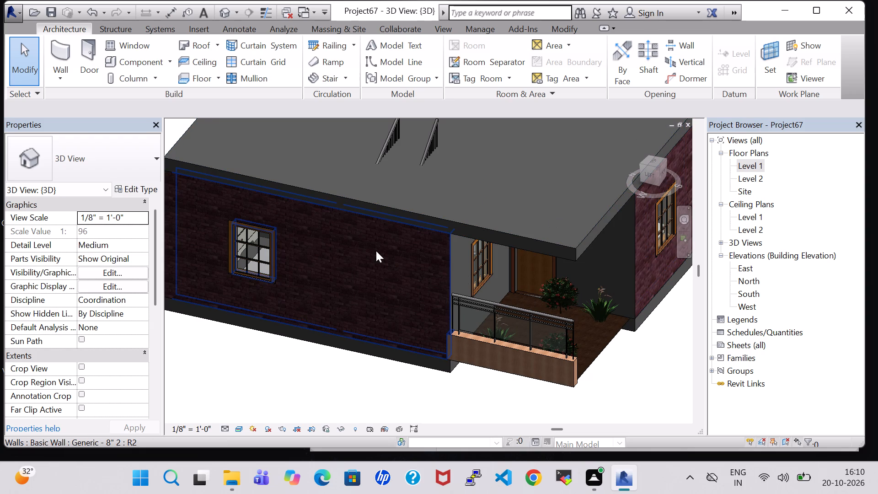
pyautogui.keyDown('shift'); pyautogui.moveTo(376, 251); pyautogui.dragTo(510, 281, button='middle'); pyautogui.keyUp('shift')
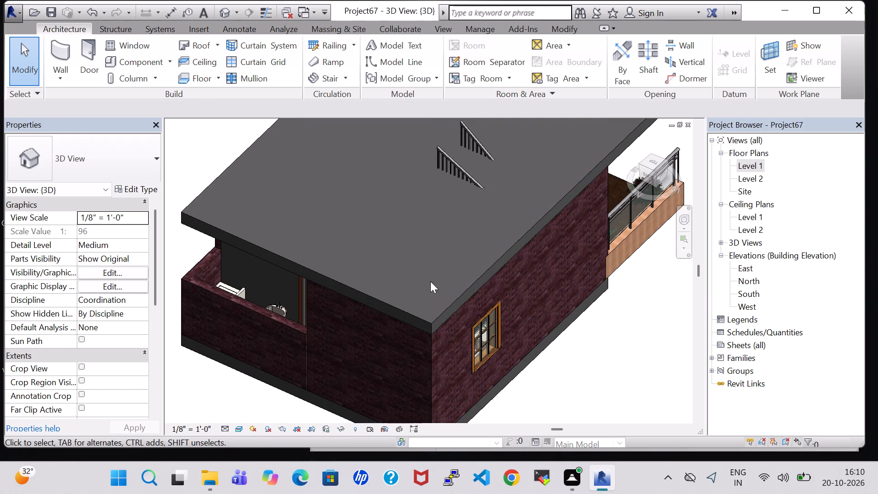
pyautogui.click(226, 266)
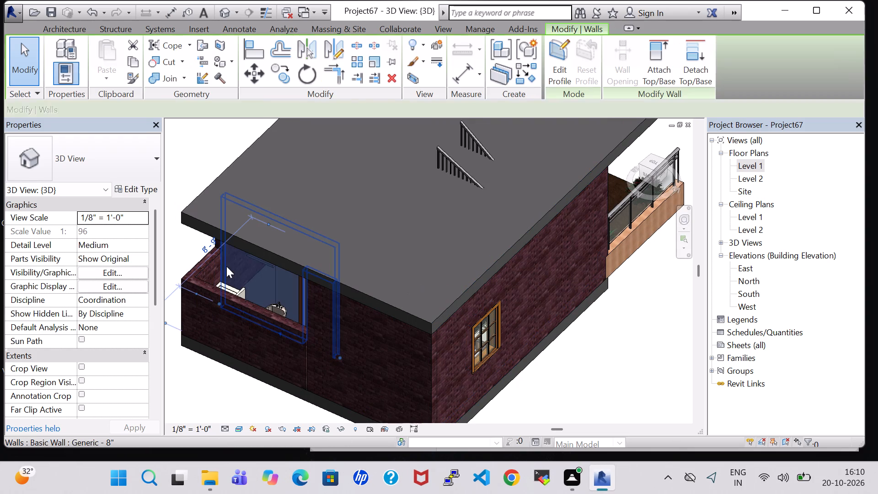
pyautogui.click(128, 188)
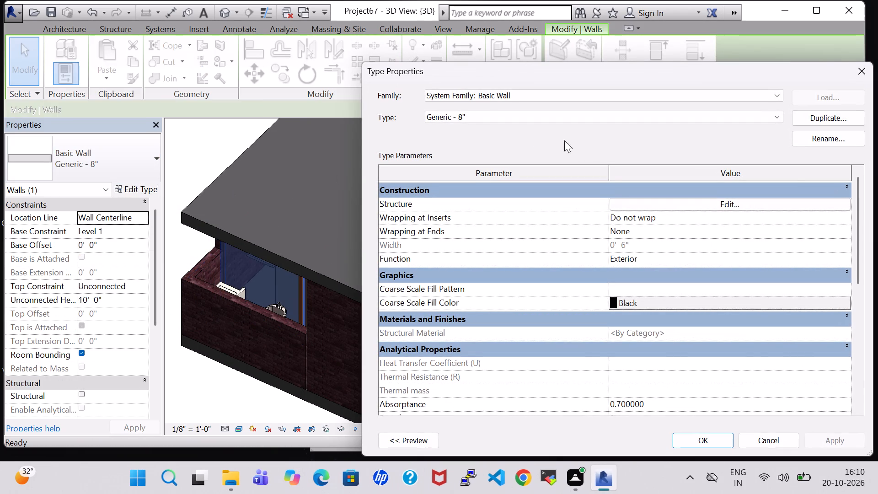
pyautogui.click(755, 204)
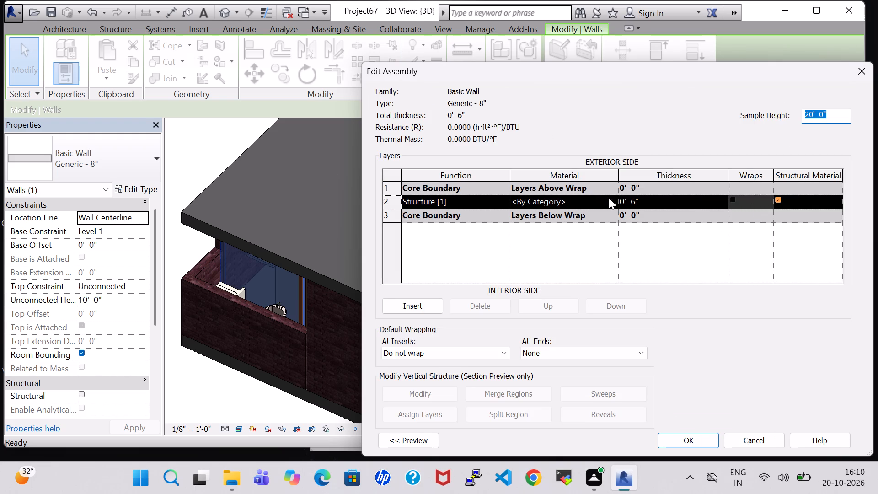
pyautogui.click(613, 200)
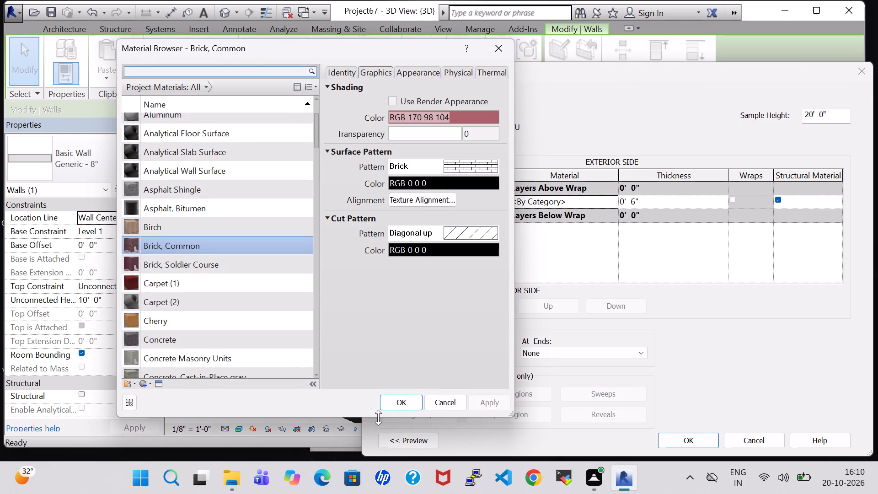
pyautogui.click(398, 402)
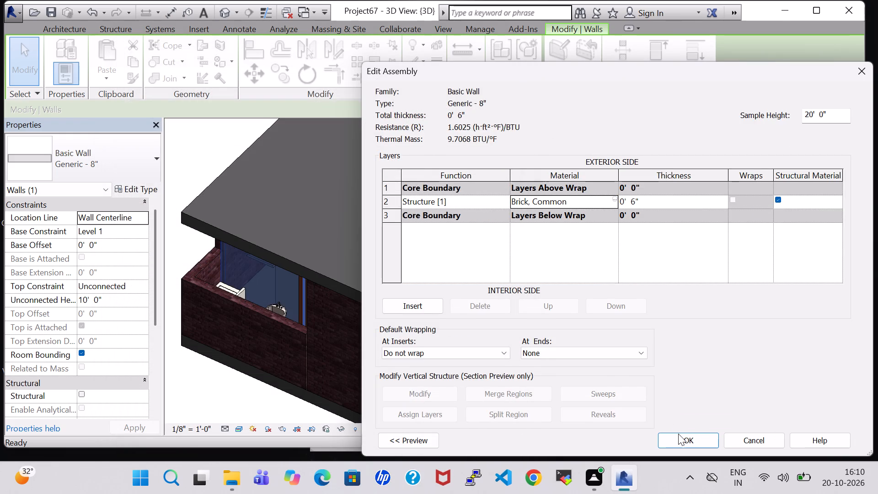
pyautogui.click(678, 434)
pyautogui.click(684, 440)
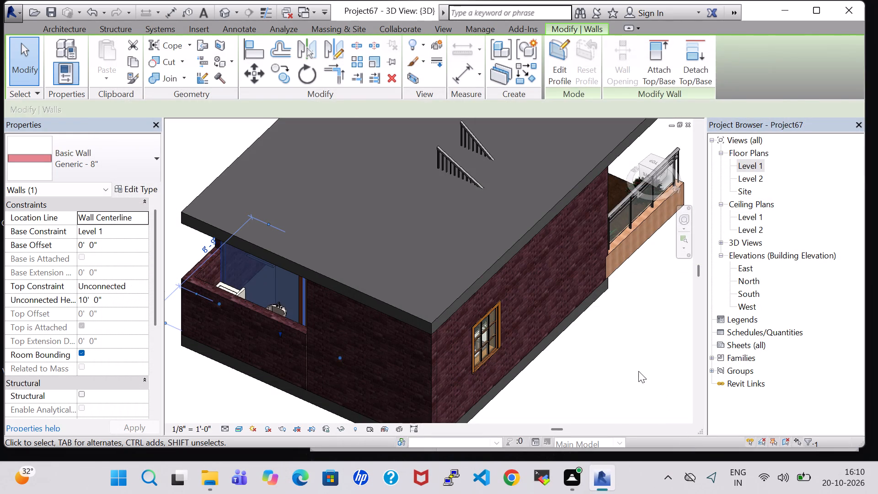
pyautogui.click(625, 364)
# Examine the brick walls in 3D from the rear, the hall and kitchen side, and around the open area.
pyautogui.moveTo(616, 358); pyautogui.dragTo(549, 338, button='middle')
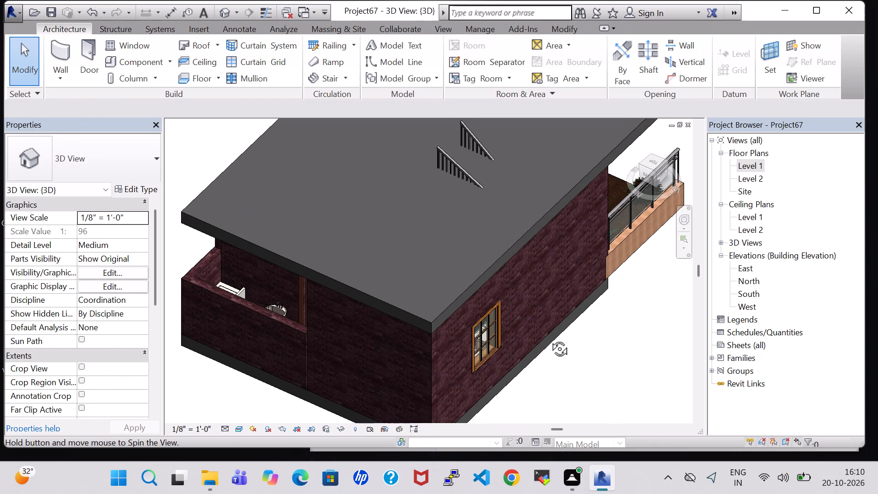
pyautogui.moveTo(549, 338); pyautogui.dragTo(654, 380, button='middle')
pyautogui.keyDown('shift'); pyautogui.scroll(1, 653, 380); pyautogui.keyUp('shift')
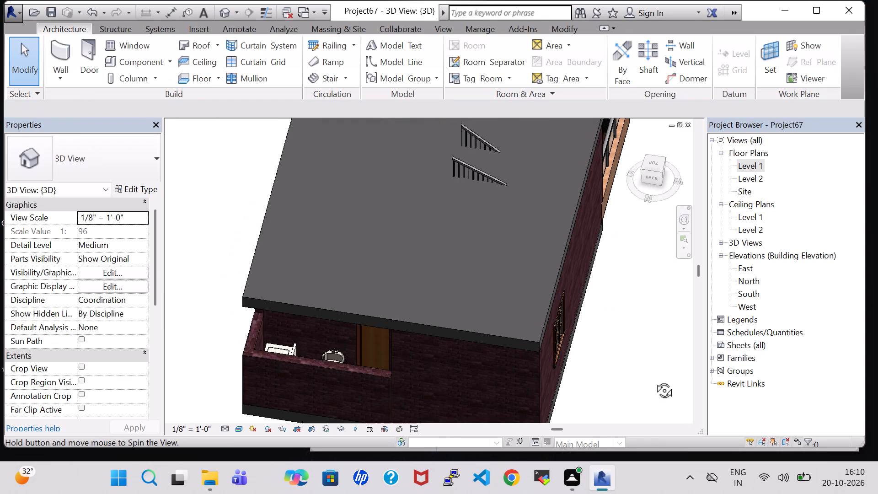
pyautogui.moveTo(654, 380); pyautogui.dragTo(658, 380, button='middle')
pyautogui.keyDown('shift'); pyautogui.moveTo(584, 375); pyautogui.dragTo(700, 328, button='middle'); pyautogui.keyUp('shift')
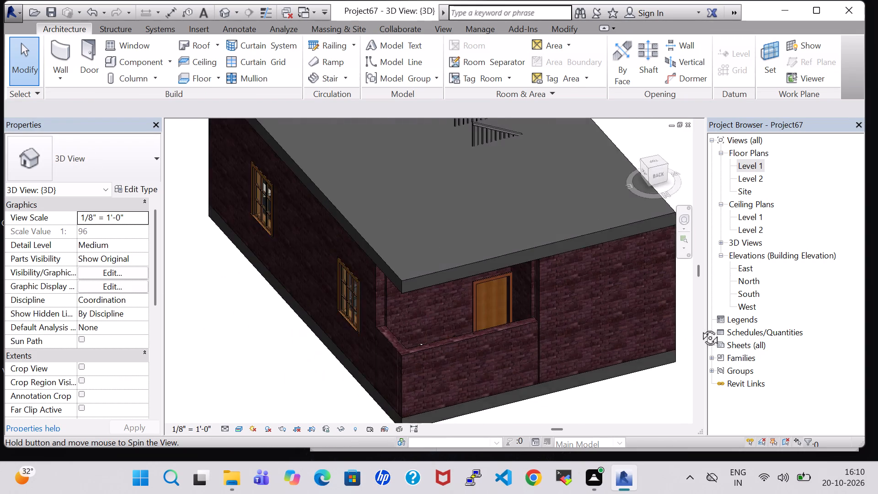
pyautogui.keyDown('shift'); pyautogui.moveTo(700, 328); pyautogui.dragTo(723, 334, button='middle'); pyautogui.keyUp('shift')
pyautogui.keyDown('shift'); pyautogui.moveTo(429, 375); pyautogui.dragTo(434, 376, button='middle'); pyautogui.keyUp('shift')
pyautogui.keyDown('shift'); pyautogui.moveTo(437, 377); pyautogui.dragTo(452, 378, button='middle'); pyautogui.keyUp('shift')
pyautogui.keyDown('shift'); pyautogui.moveTo(454, 380); pyautogui.dragTo(496, 381, button='middle'); pyautogui.keyUp('shift')
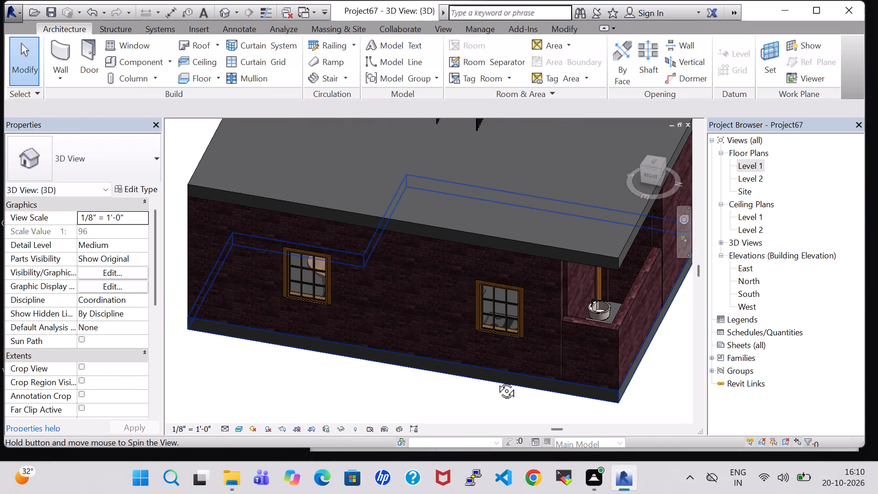
pyautogui.moveTo(508, 394); pyautogui.dragTo(418, 369, button='middle')
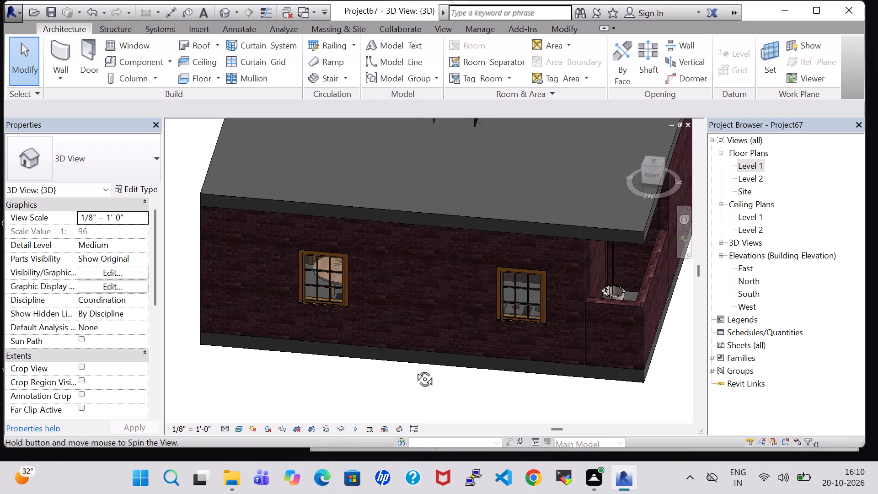
pyautogui.keyDown('shift'); pyautogui.moveTo(401, 368); pyautogui.dragTo(388, 367, button='middle'); pyautogui.keyUp('shift')
pyautogui.scroll(5, 396, 361)
pyautogui.scroll(1, 503, 352)
pyautogui.keyDown('shift'); pyautogui.moveTo(649, 327); pyautogui.dragTo(649, 340, button='middle'); pyautogui.keyUp('shift')
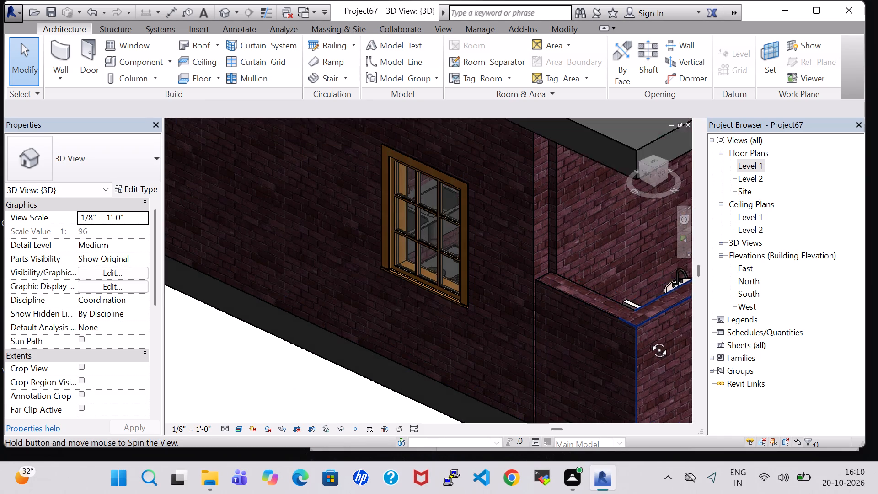
pyautogui.keyDown('shift'); pyautogui.moveTo(649, 340); pyautogui.dragTo(653, 386, button='middle'); pyautogui.keyUp('shift')
pyautogui.middleClick(645, 355)
pyautogui.moveTo(629, 353); pyautogui.dragTo(603, 347, button='middle')
pyautogui.moveTo(583, 344); pyautogui.dragTo(399, 296, button='middle')
pyautogui.keyDown('shift'); pyautogui.middleClick(421, 305); pyautogui.keyUp('shift')
pyautogui.keyDown('shift'); pyautogui.middleClick(427, 306); pyautogui.keyUp('shift')
pyautogui.keyDown('shift'); pyautogui.moveTo(432, 306); pyautogui.dragTo(450, 312, button='middle'); pyautogui.keyUp('shift')
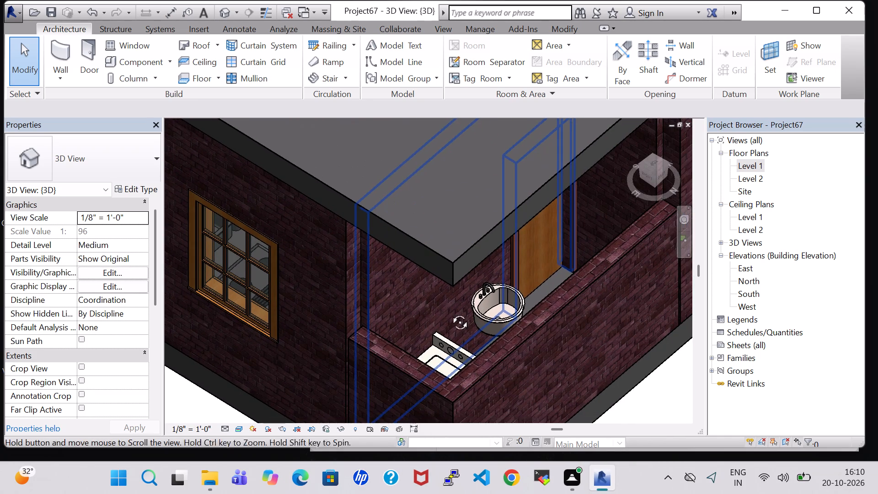
pyautogui.keyDown('shift'); pyautogui.moveTo(450, 312); pyautogui.dragTo(462, 317, button='middle'); pyautogui.keyUp('shift')
pyautogui.middleClick(462, 317)
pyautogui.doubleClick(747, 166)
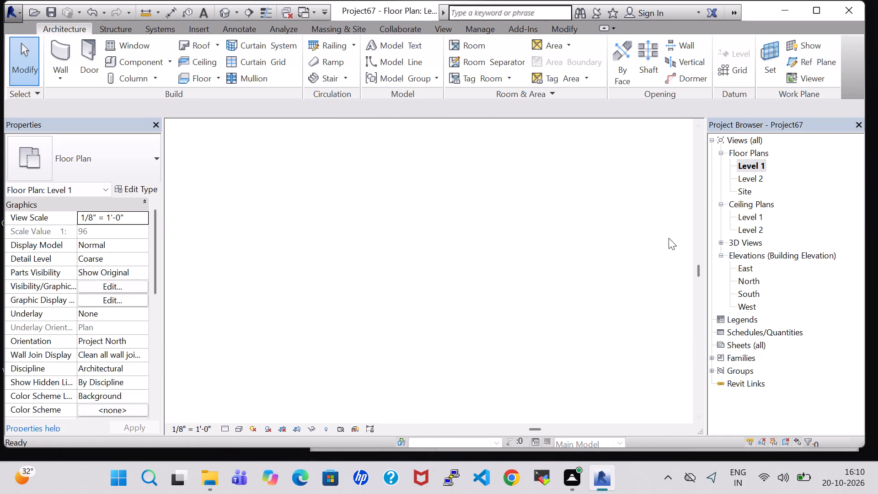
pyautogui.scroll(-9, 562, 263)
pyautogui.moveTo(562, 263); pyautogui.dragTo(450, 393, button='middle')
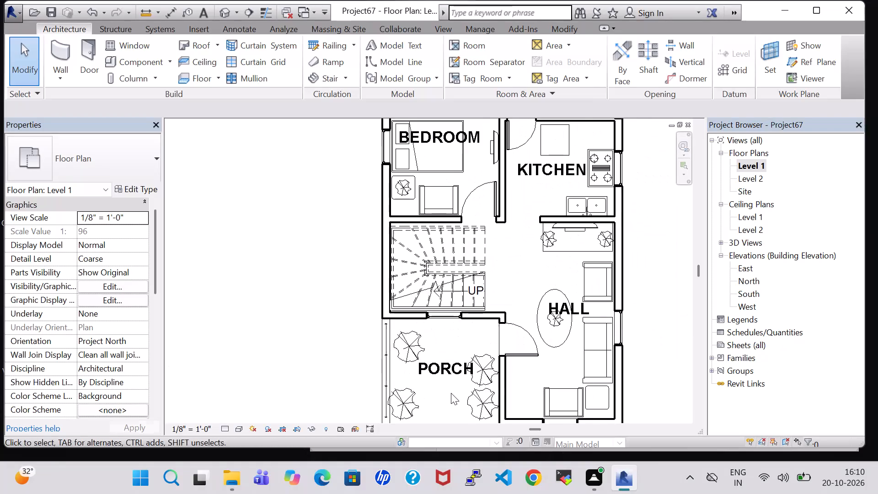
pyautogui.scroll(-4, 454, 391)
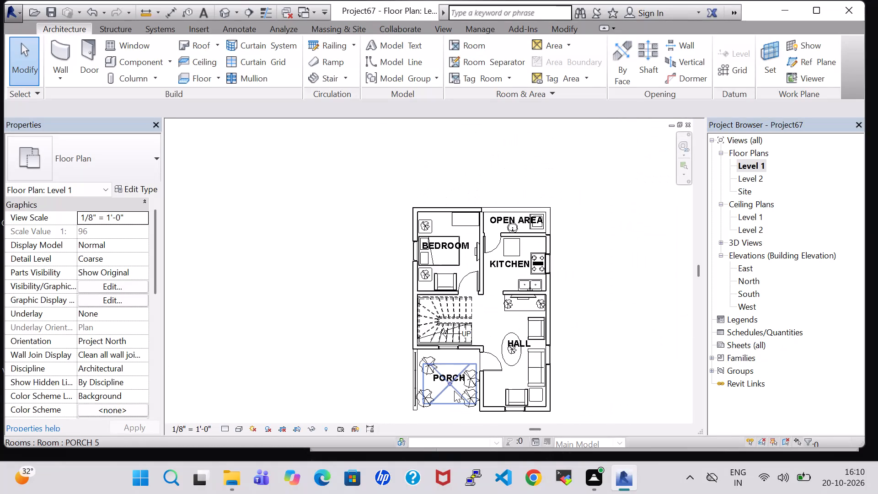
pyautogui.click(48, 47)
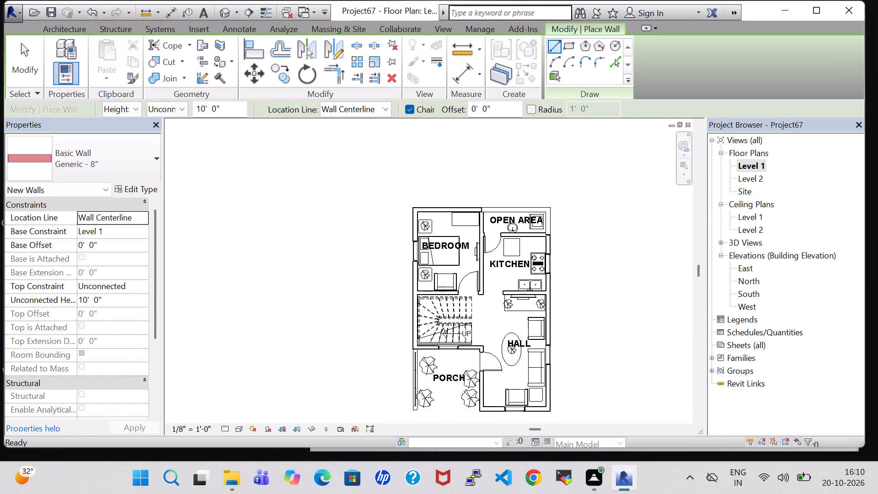
# On the Level 2 floor plan, draw a Generic - 8" wall about 20'-3" long above the rear wall of the bedroom and open area.
pyautogui.doubleClick(746, 177)
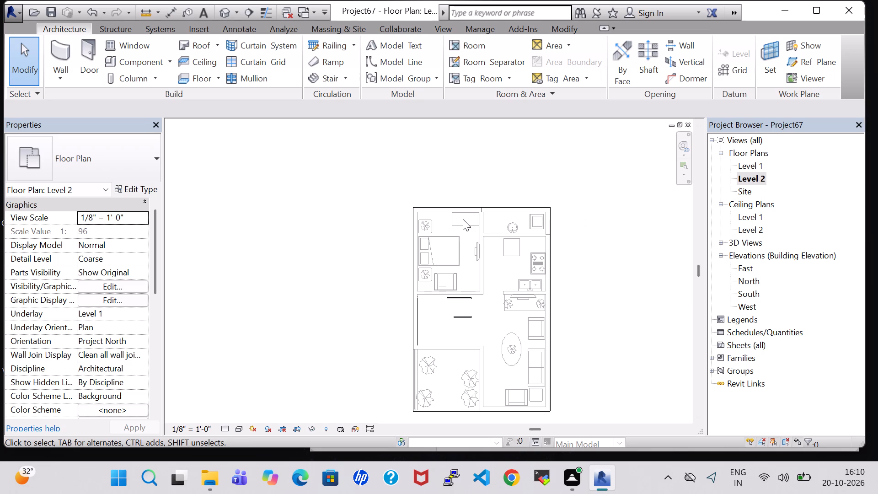
pyautogui.click(57, 46)
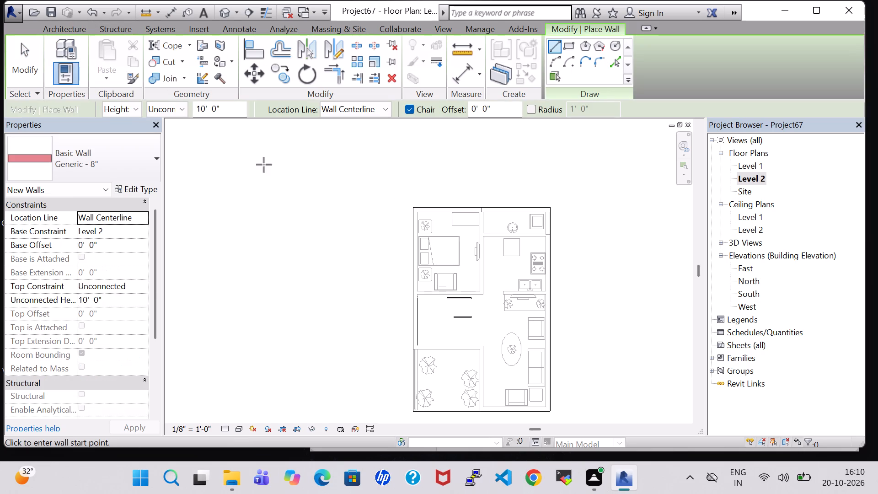
pyautogui.scroll(7, 417, 209)
pyautogui.click(414, 211)
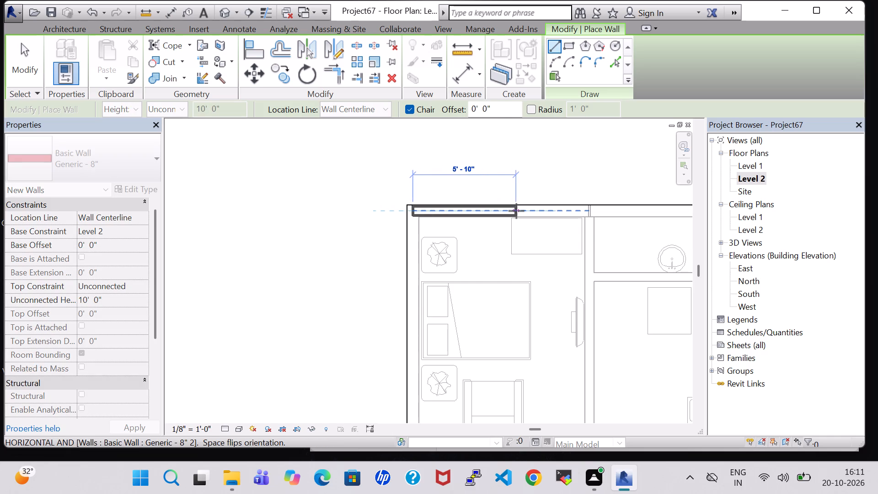
pyautogui.moveTo(516, 211); pyautogui.dragTo(277, 208, button='middle')
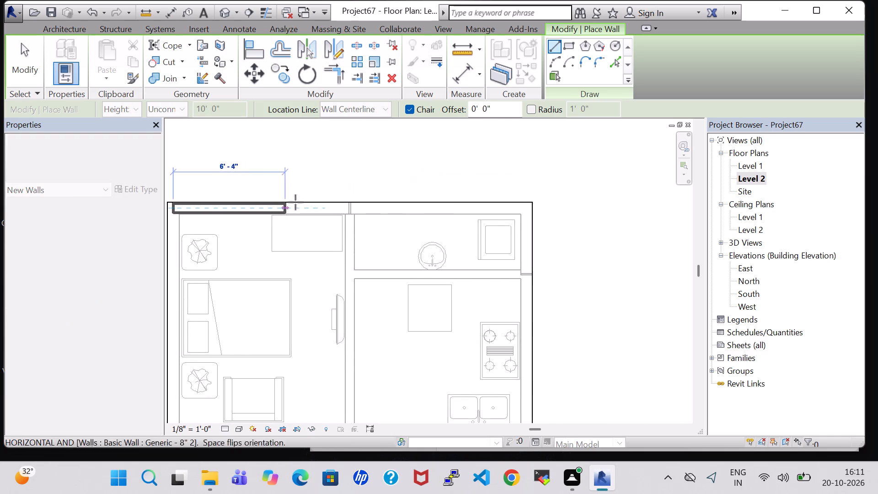
pyautogui.scroll(5, 531, 206)
pyautogui.click(531, 206)
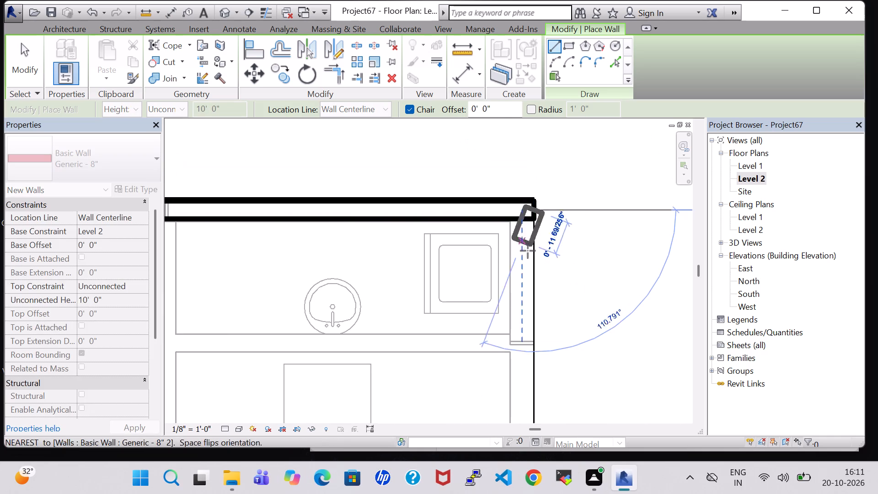
pyautogui.press('Escape')
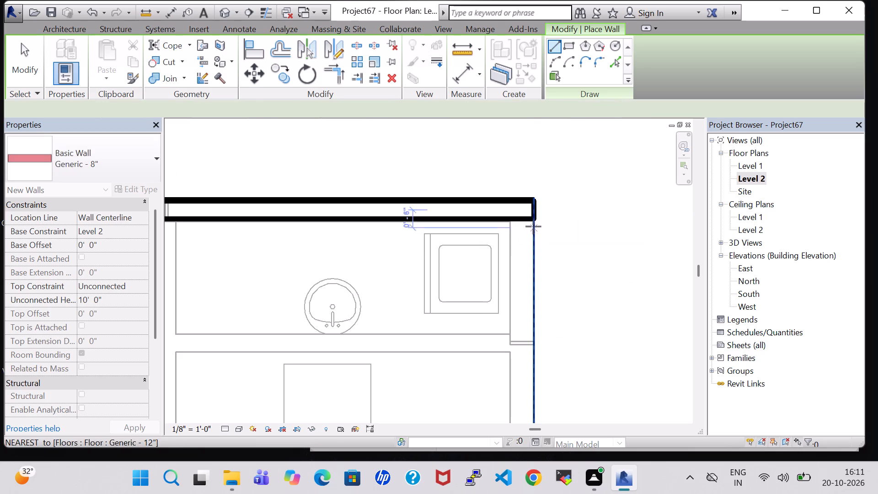
# Draw the Level 2 outer side wall from the open area's rear corner past the kitchen to the hall's front corner.
pyautogui.click(520, 209)
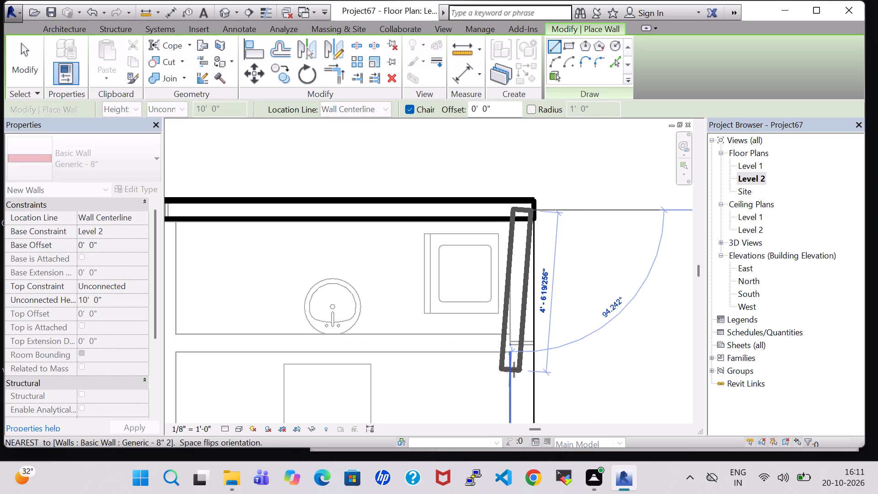
pyautogui.moveTo(517, 349); pyautogui.dragTo(546, 274, button='middle')
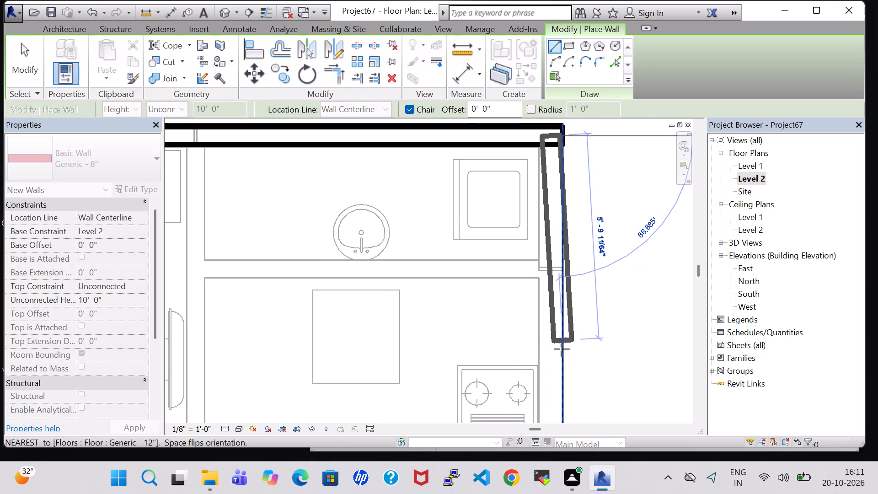
pyautogui.moveTo(551, 365); pyautogui.dragTo(546, 205, button='middle')
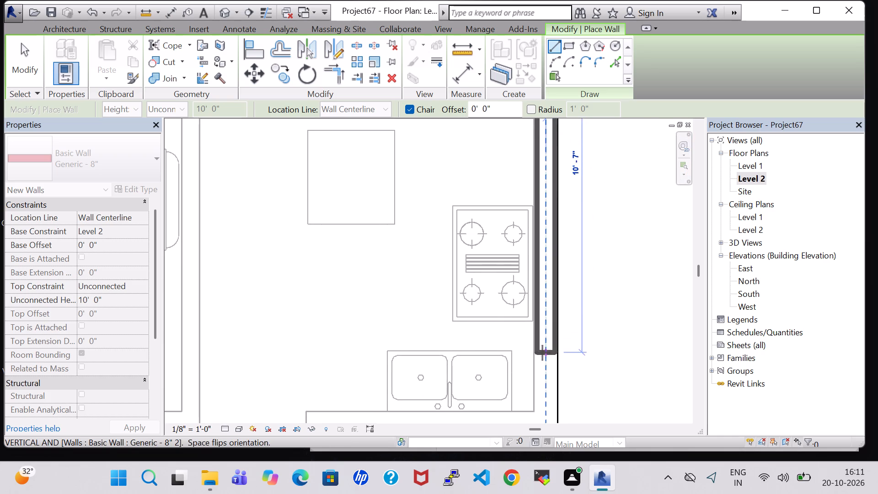
pyautogui.moveTo(542, 353); pyautogui.dragTo(535, 125, button='middle')
pyautogui.moveTo(536, 327); pyautogui.dragTo(533, 73, button='middle')
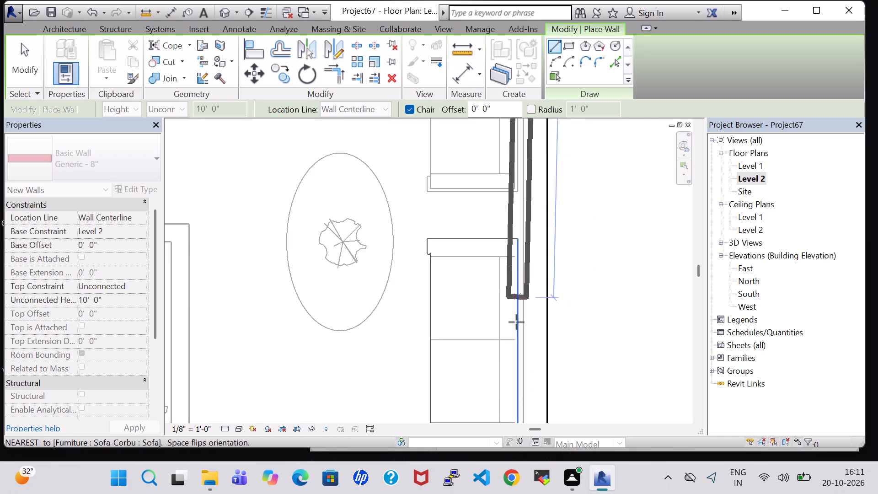
pyautogui.moveTo(541, 349); pyautogui.dragTo(531, 104, button='middle')
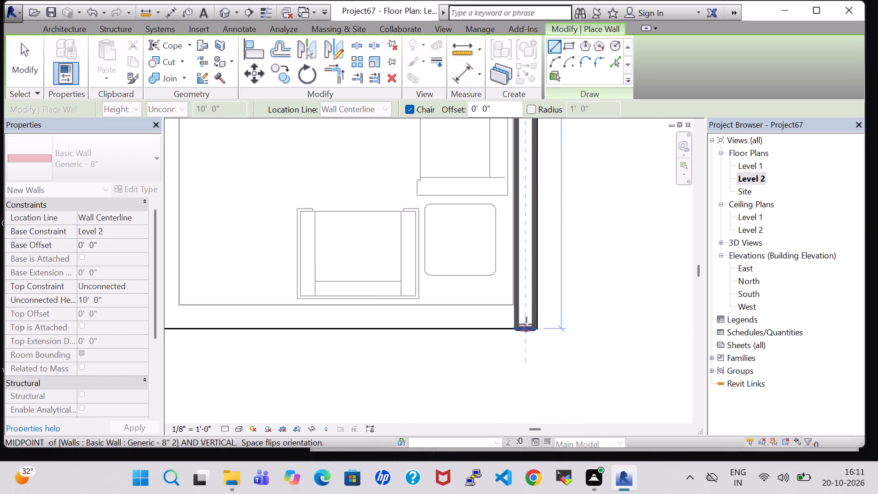
pyautogui.click(526, 324)
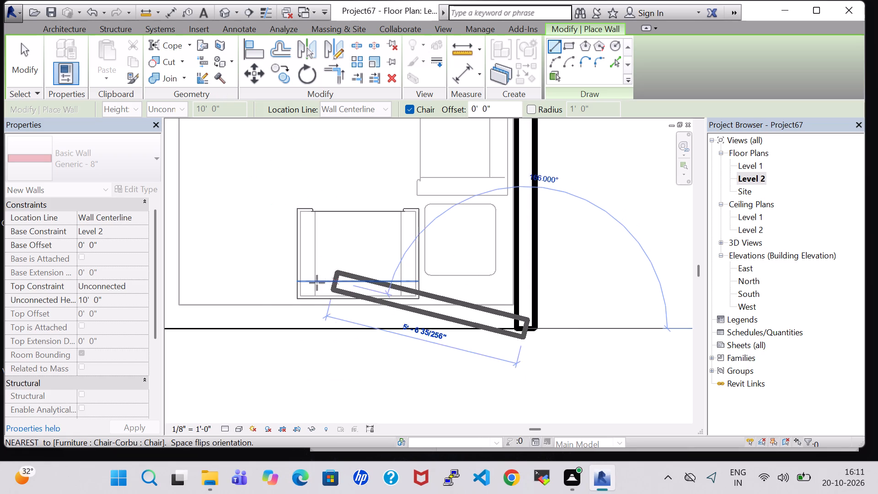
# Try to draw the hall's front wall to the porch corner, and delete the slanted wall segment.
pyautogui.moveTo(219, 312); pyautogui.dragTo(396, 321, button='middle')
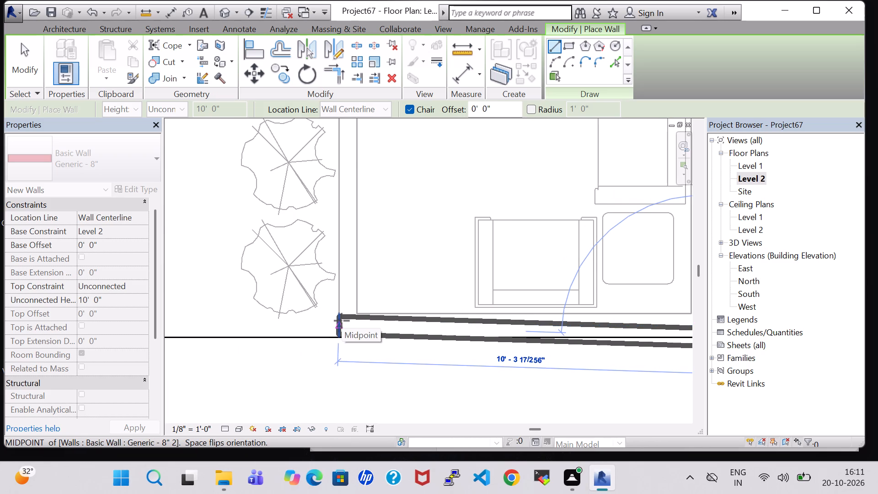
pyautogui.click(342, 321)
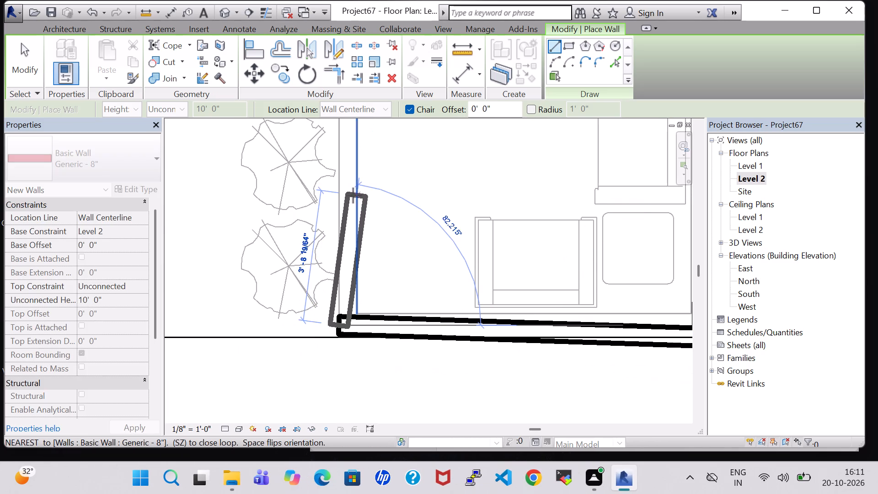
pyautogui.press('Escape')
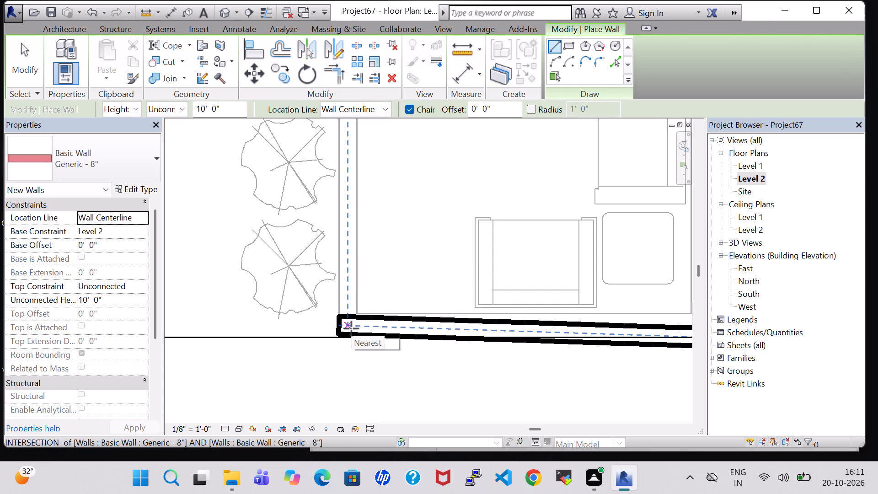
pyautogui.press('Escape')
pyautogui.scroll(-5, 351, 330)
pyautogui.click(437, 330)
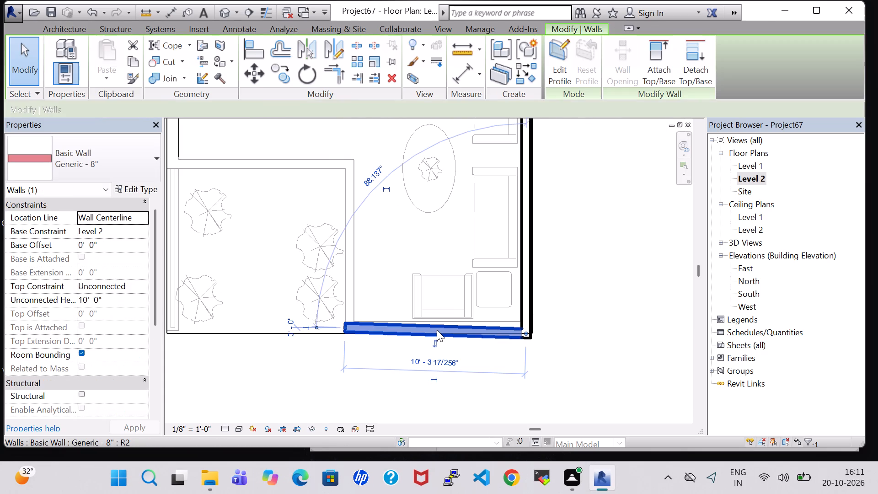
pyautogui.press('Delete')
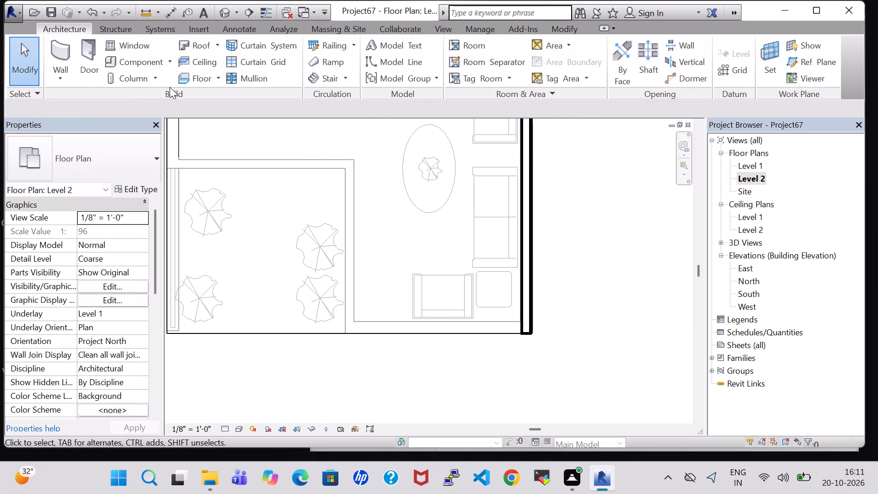
# Draw a 10'-0" wall along the hall's front edge to the porch corner, and nudge its porch-side end out to 10'-2".
pyautogui.click(57, 41)
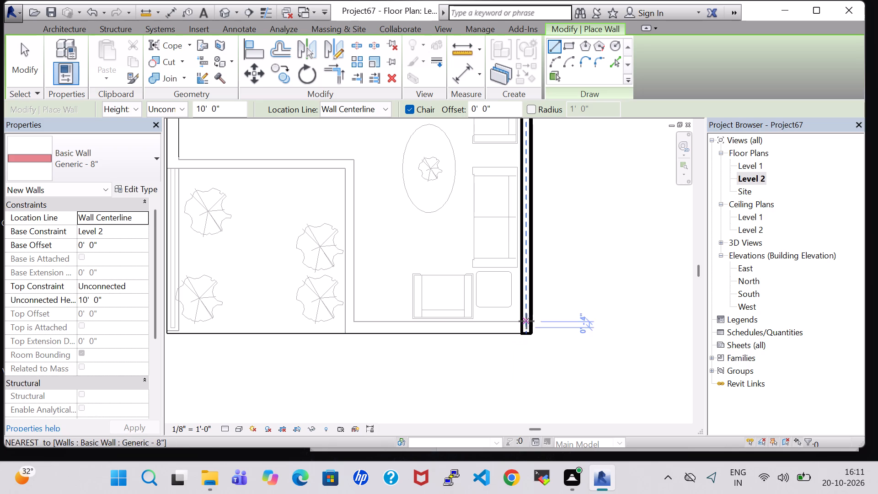
pyautogui.click(526, 328)
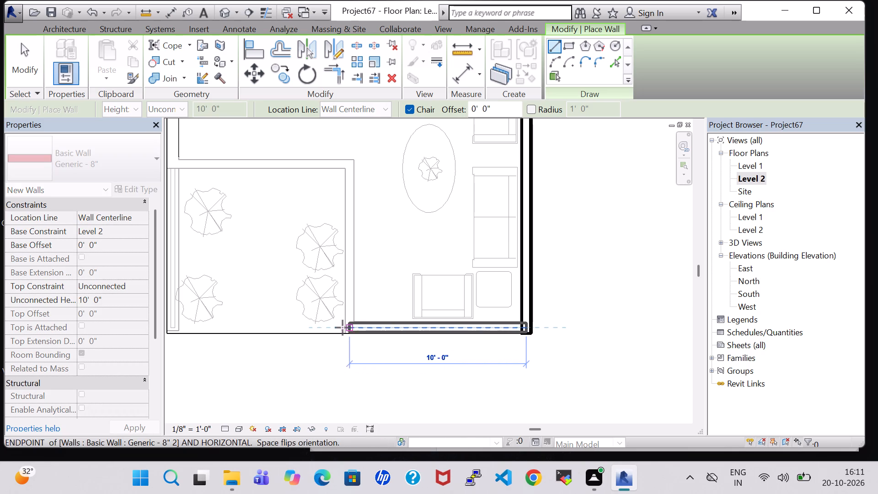
pyautogui.click(344, 328)
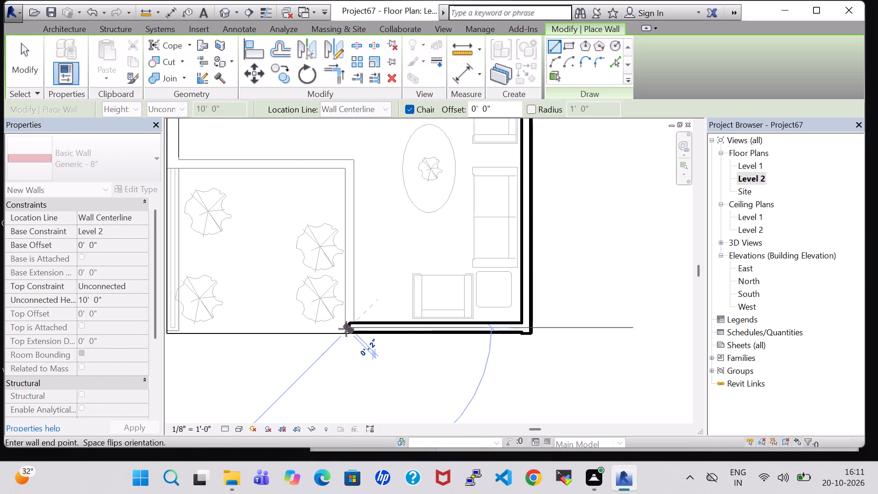
pyautogui.press('Escape')
pyautogui.press('Escape')
pyautogui.click(349, 329)
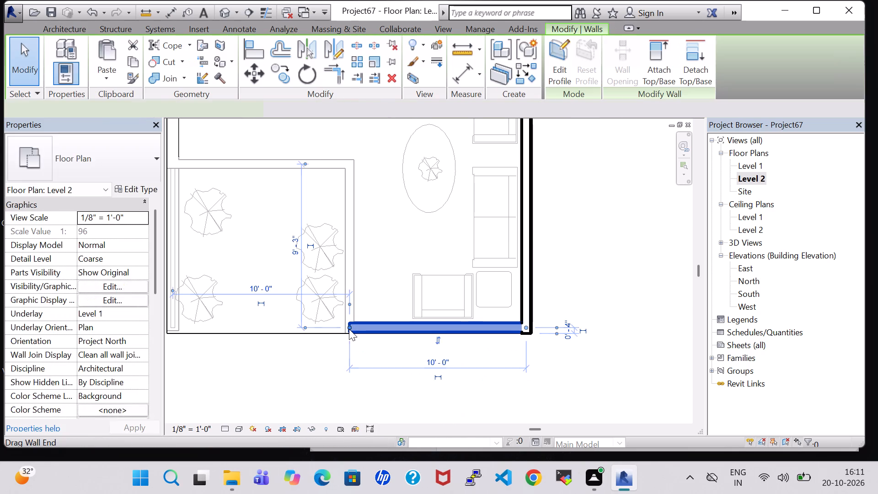
pyautogui.press('Left')
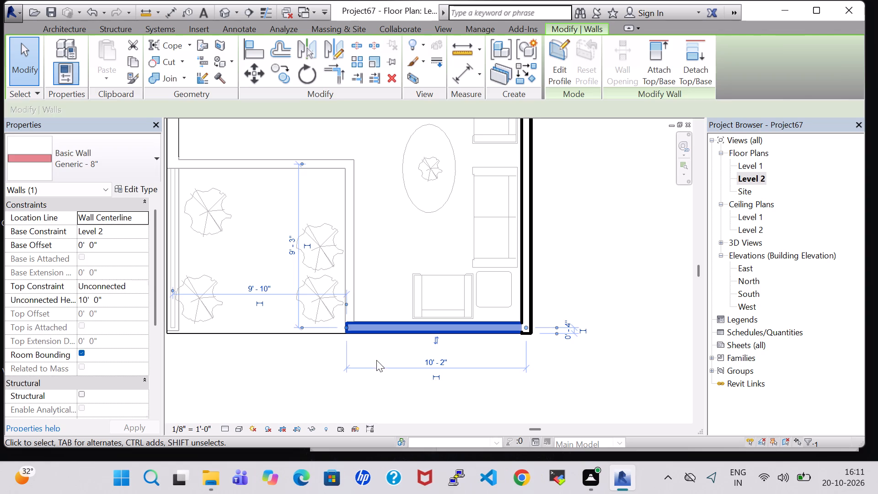
pyautogui.click(376, 360)
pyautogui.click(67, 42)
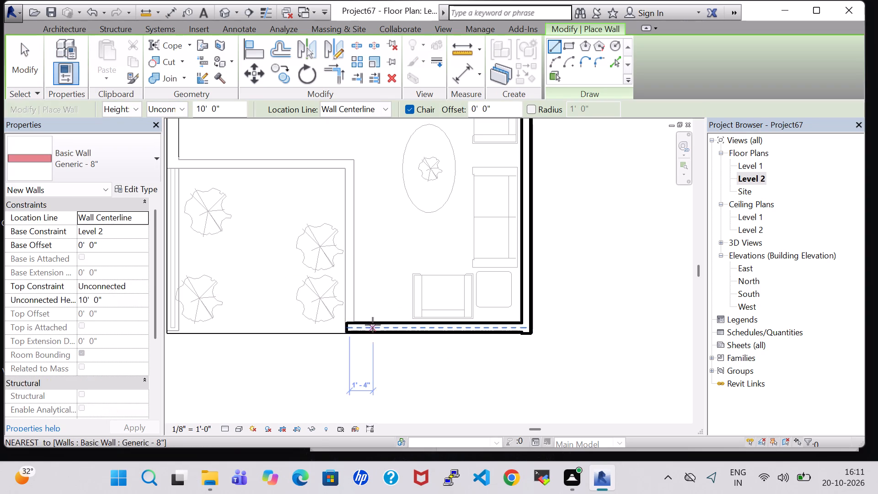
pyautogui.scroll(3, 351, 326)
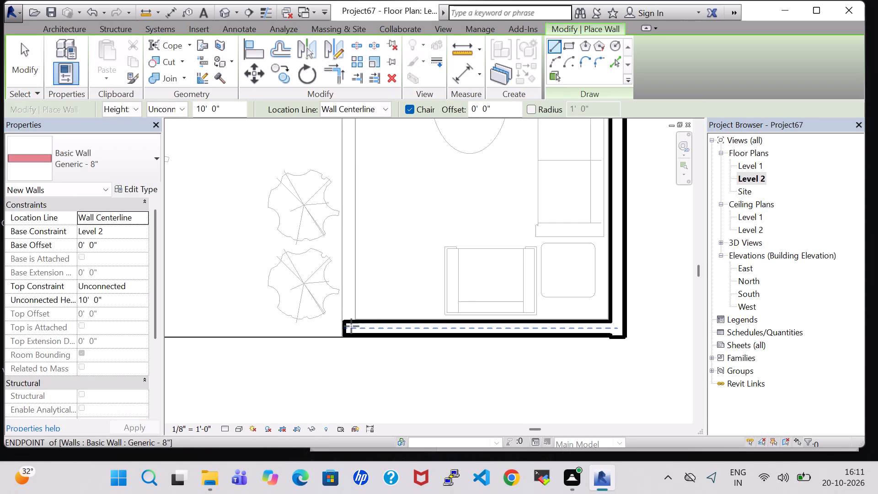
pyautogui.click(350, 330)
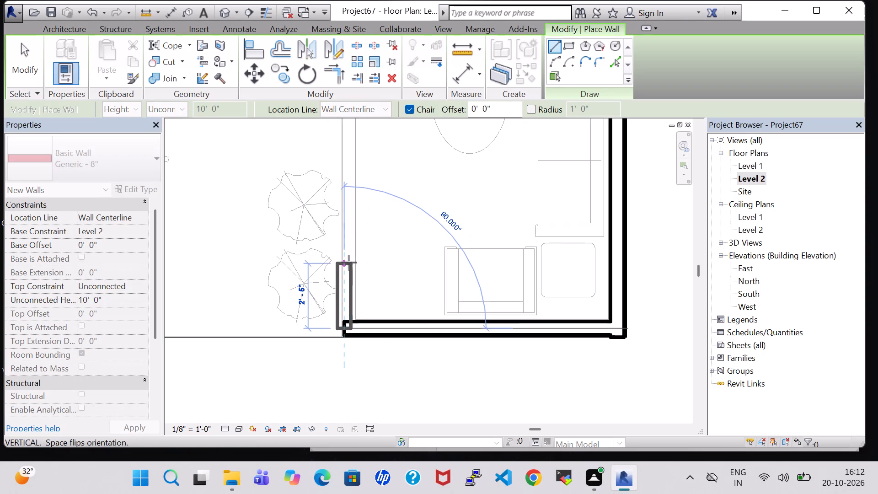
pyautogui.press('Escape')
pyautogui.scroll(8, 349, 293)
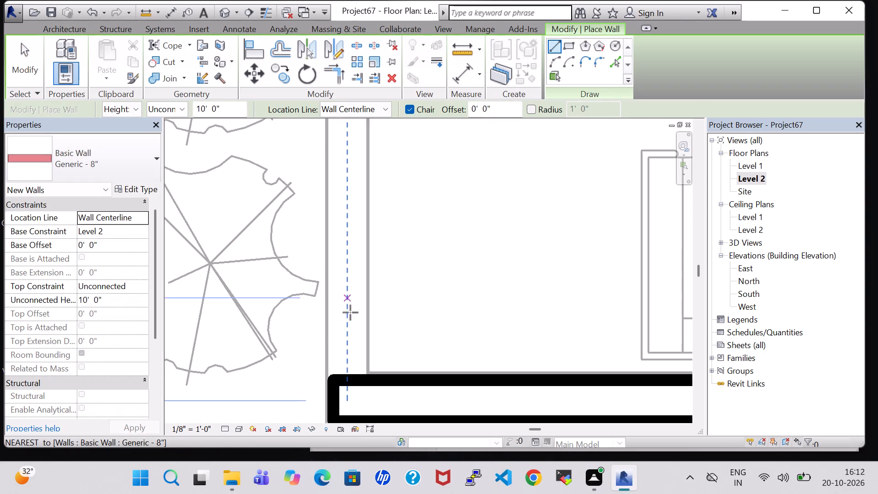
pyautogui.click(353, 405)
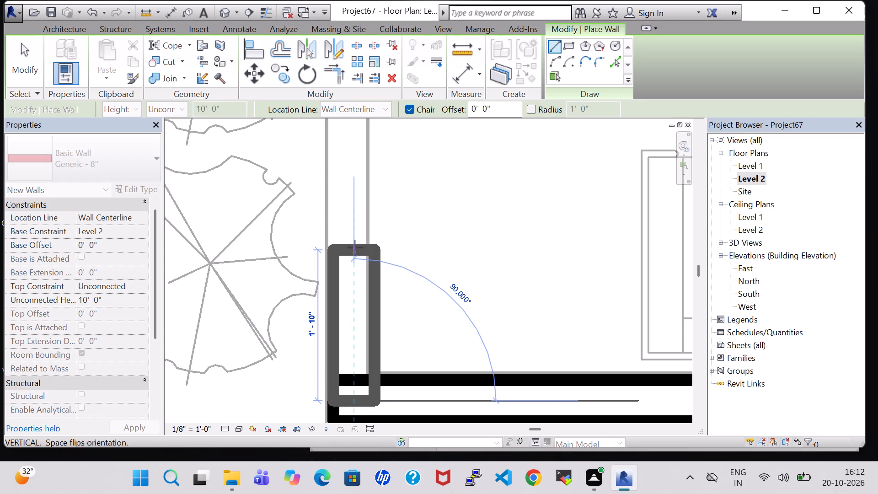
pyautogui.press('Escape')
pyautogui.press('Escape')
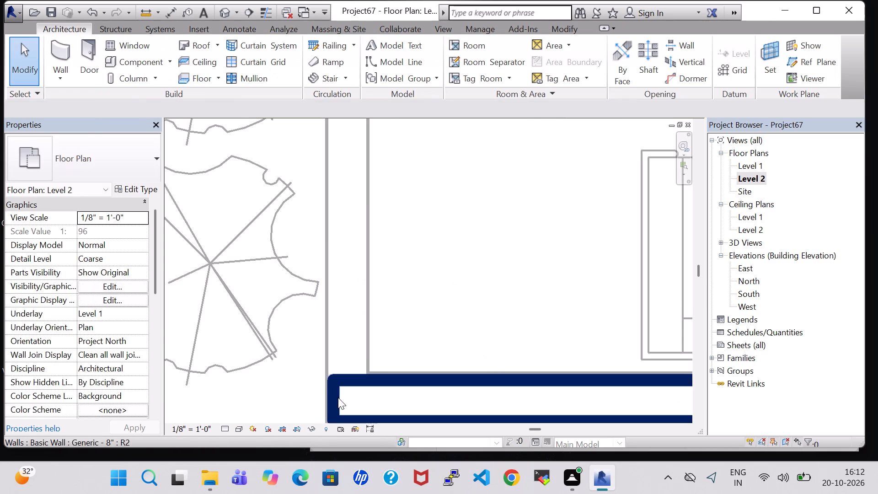
# Nudge the porch-side end of the hall's front wall slightly farther toward the porch.
pyautogui.click(337, 397)
pyautogui.press('Left')
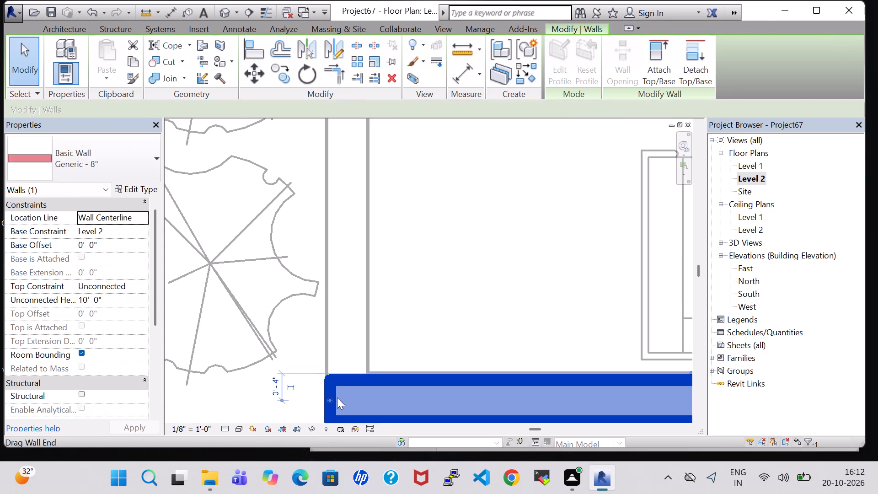
pyautogui.click(446, 268)
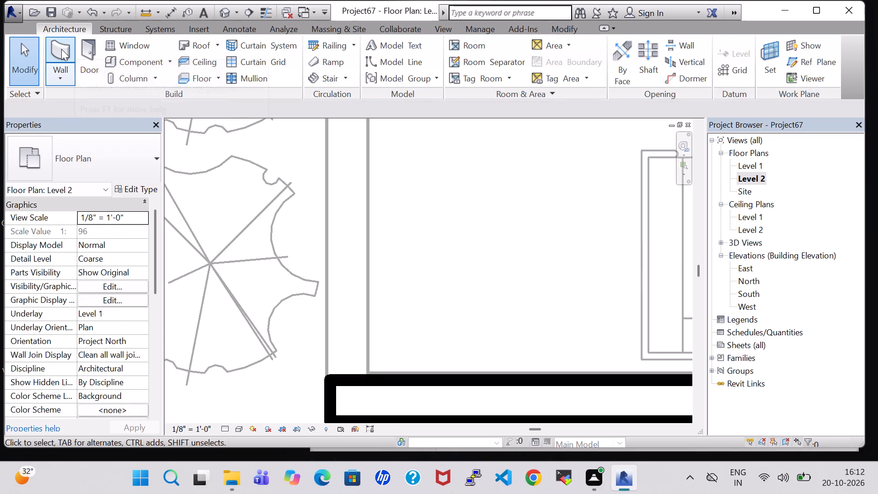
# Draw the Level 2 wall between hall and porch, from the front wall's end to the corner with the porch's rear wall.
pyautogui.click(61, 49)
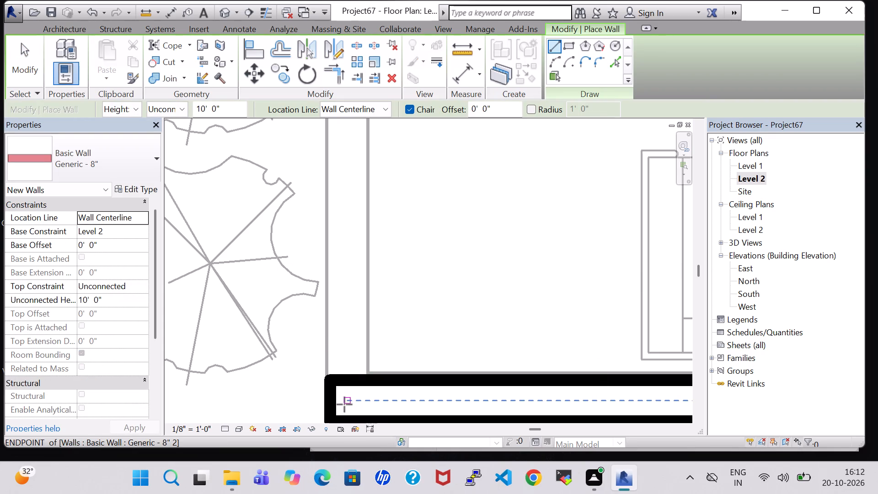
pyautogui.click(347, 400)
pyautogui.moveTo(353, 250); pyautogui.dragTo(357, 419, button='middle')
pyautogui.scroll(1, 346, 195)
pyautogui.moveTo(346, 195); pyautogui.dragTo(346, 208, button='middle')
pyautogui.moveTo(346, 289); pyautogui.dragTo(346, 397, button='middle')
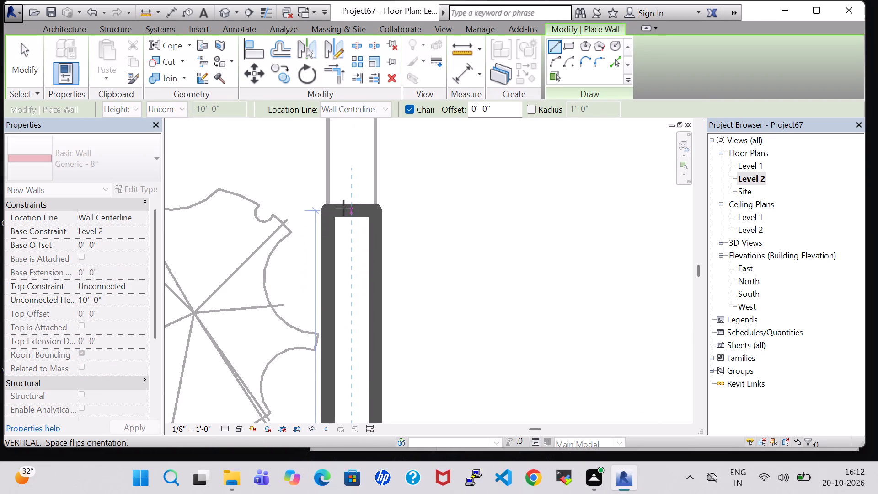
pyautogui.scroll(-5, 343, 208)
pyautogui.moveTo(343, 208); pyautogui.dragTo(345, 405, button='middle')
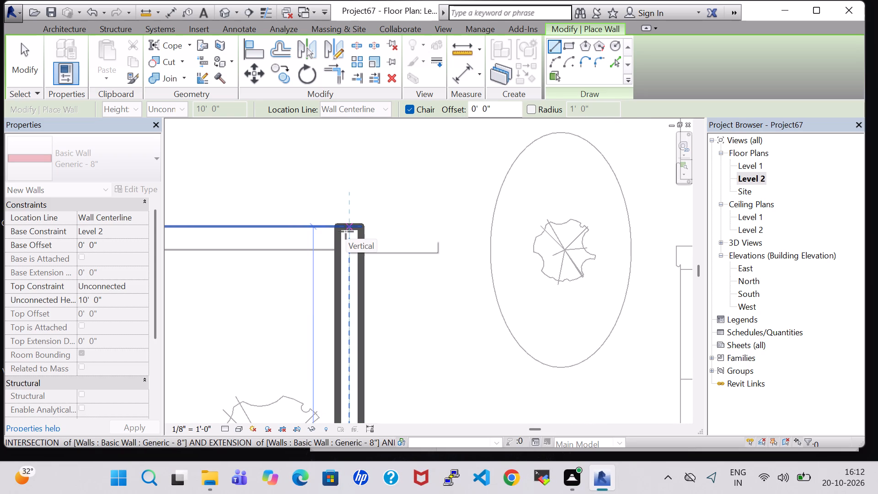
pyautogui.click(346, 231)
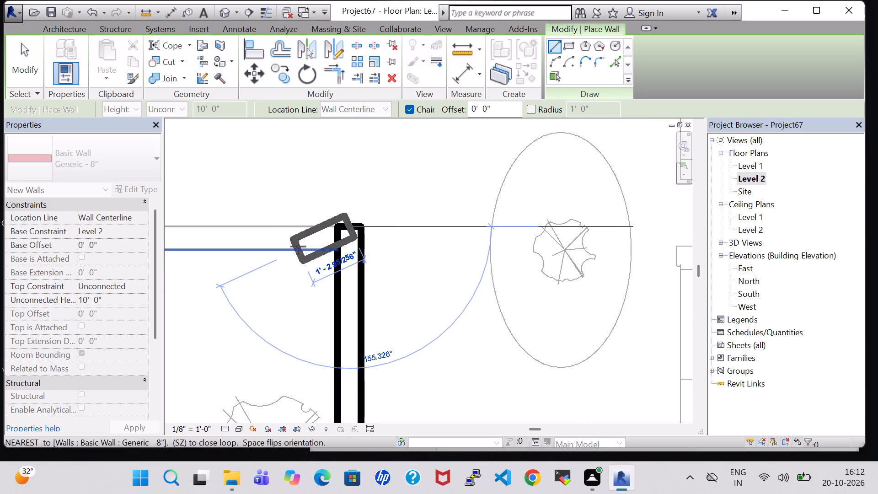
# Draw the 10'-4" Level 2 wall along the porch's rear edge, from the hall wall's corner to the outer side edge.
pyautogui.scroll(-11, 298, 247)
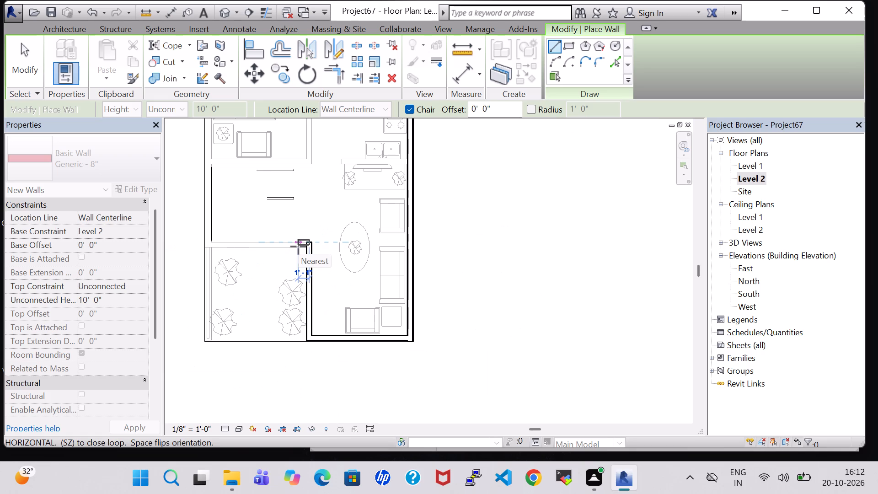
pyautogui.press('Escape')
pyautogui.scroll(2, 310, 247)
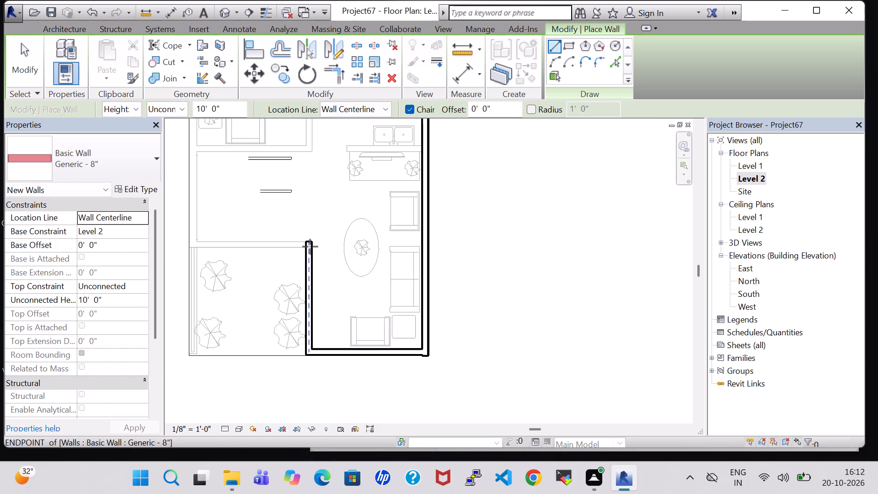
pyautogui.scroll(4, 310, 247)
pyautogui.click(307, 247)
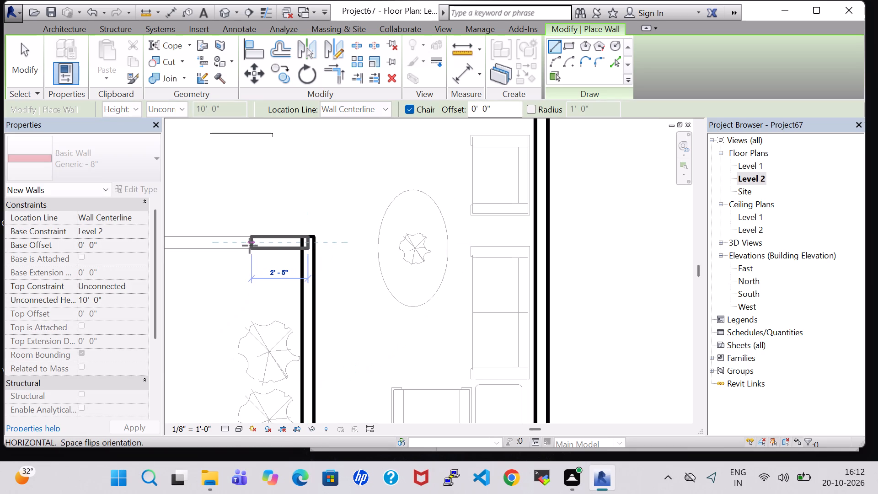
pyautogui.moveTo(249, 246); pyautogui.dragTo(439, 259, button='middle')
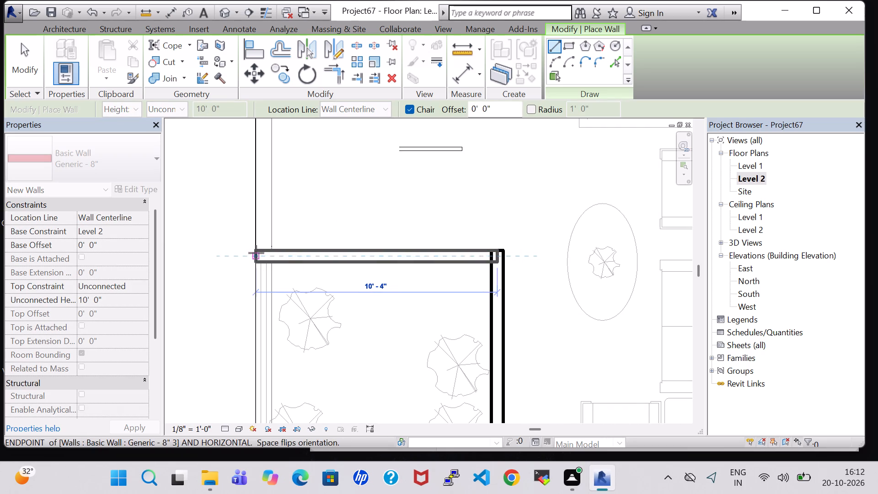
pyautogui.click(256, 253)
pyautogui.press('Escape')
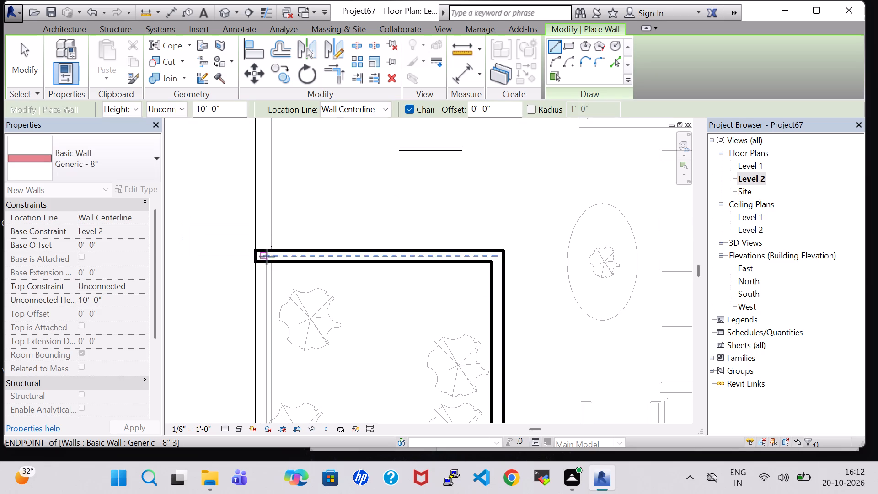
# Draw the Level 2 outer side wall, about 21' long, from the porch's rear wall to the bedroom's rear outer corner.
pyautogui.click(263, 258)
pyautogui.scroll(-3, 265, 202)
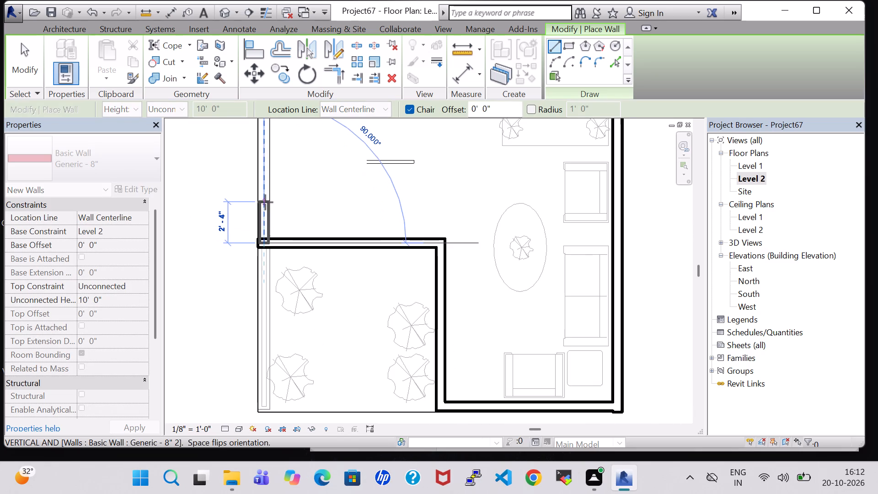
pyautogui.moveTo(265, 202); pyautogui.dragTo(268, 422, button='middle')
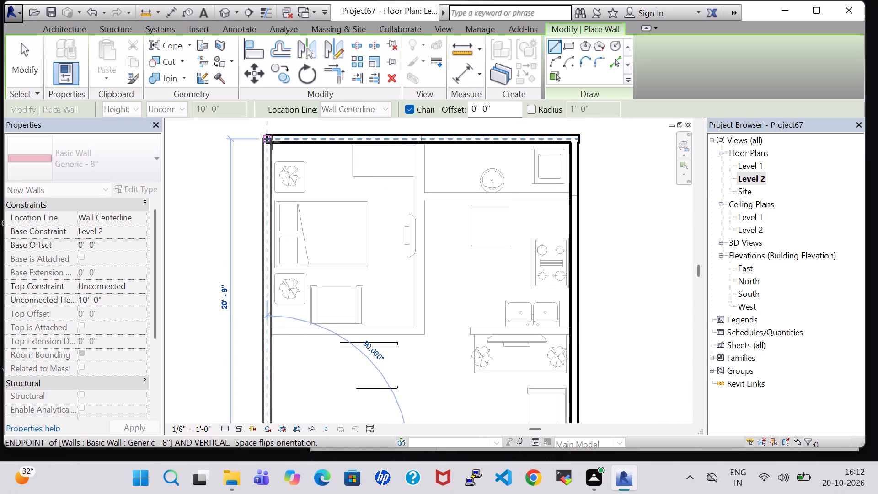
pyautogui.scroll(4, 271, 138)
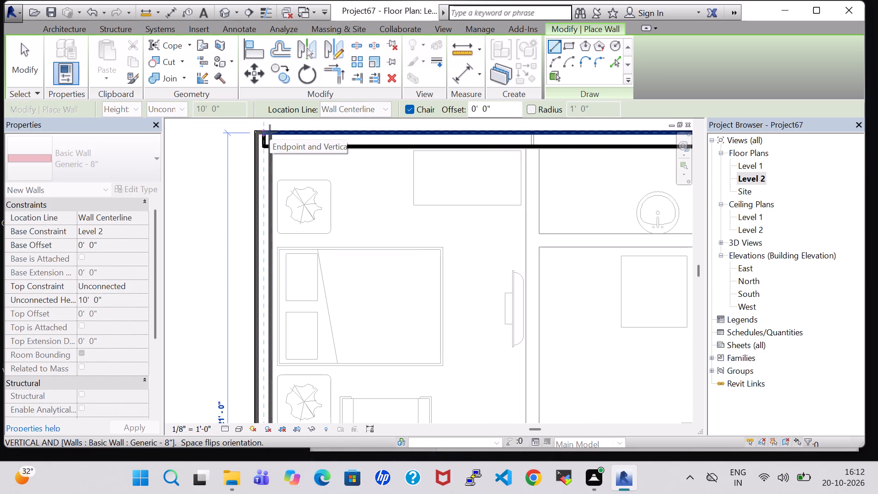
pyautogui.click(270, 132)
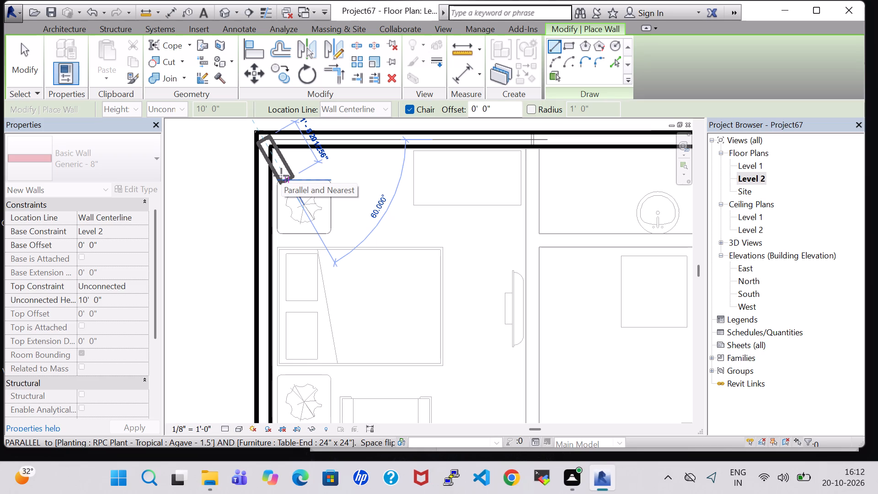
pyautogui.press('Escape')
pyautogui.scroll(-8, 281, 176)
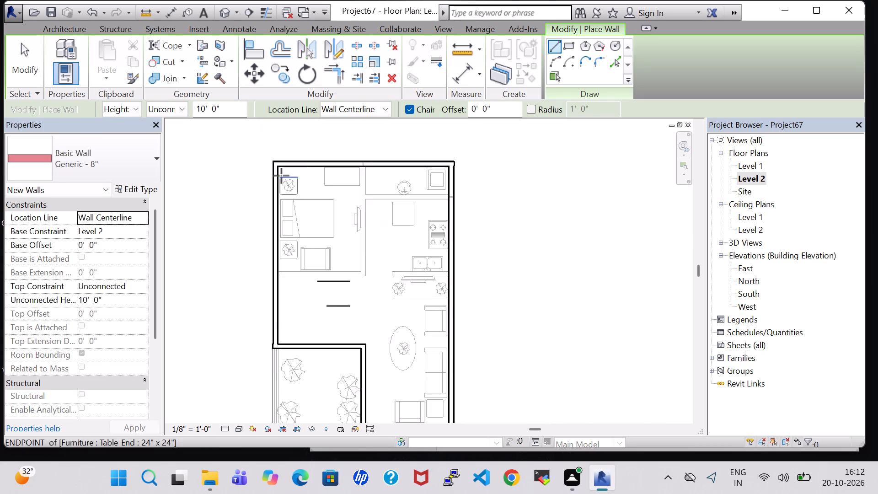
pyautogui.scroll(-4, 281, 176)
pyautogui.press('Escape')
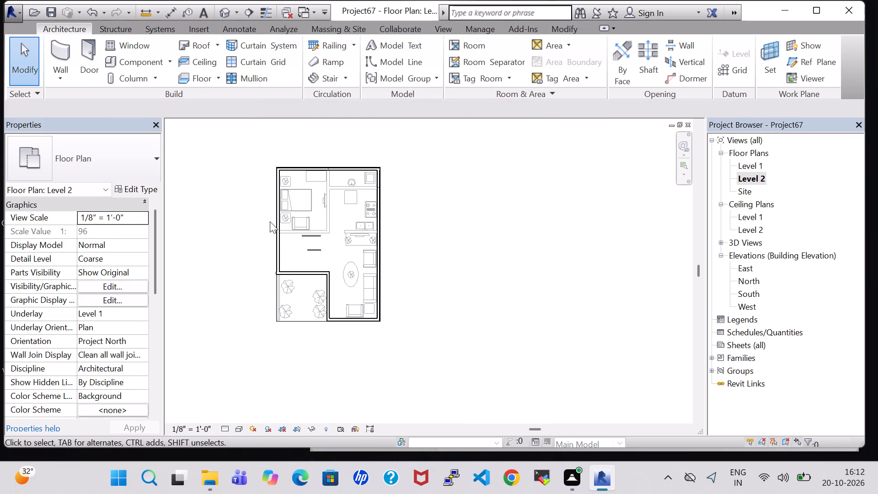
# Draw the porch's outer side wall, about 9'-5" long, from its rear wall to the front edge.
pyautogui.click(62, 45)
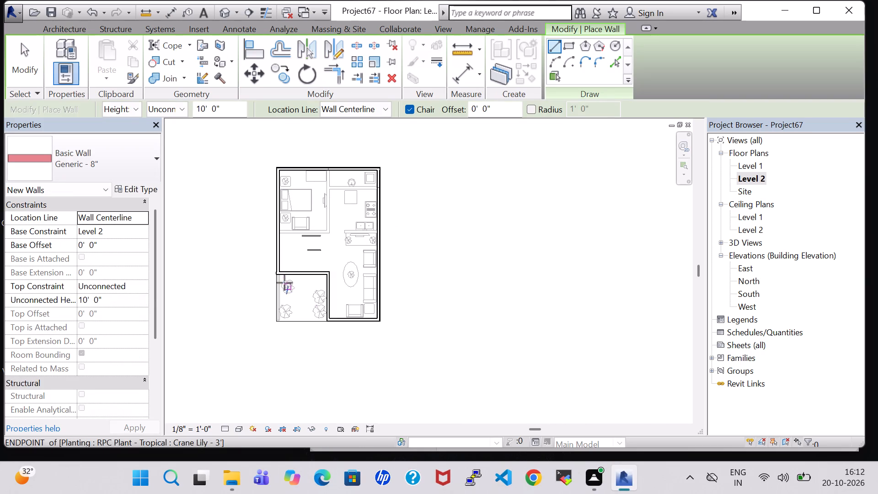
pyautogui.scroll(6, 284, 283)
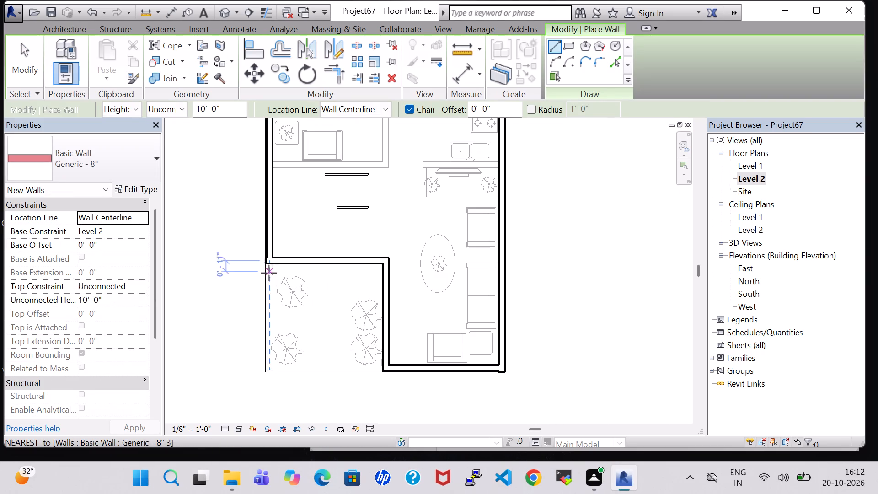
pyautogui.click(269, 265)
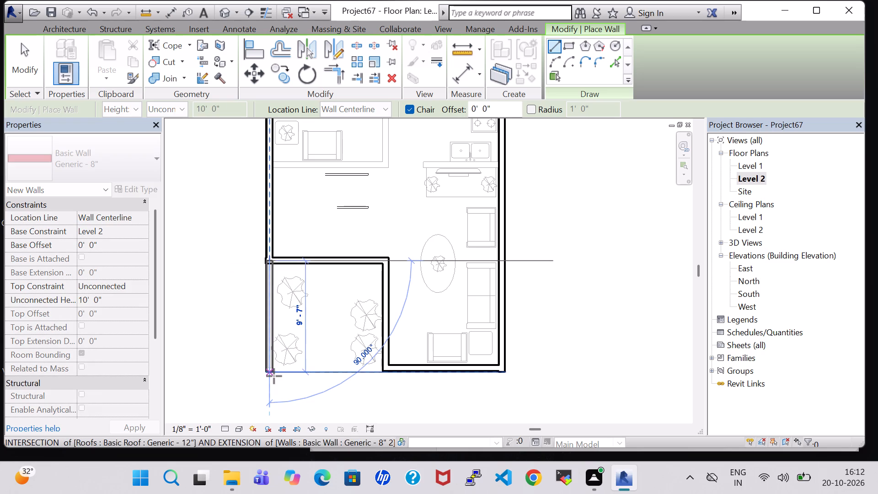
pyautogui.click(269, 371)
pyautogui.click(271, 371)
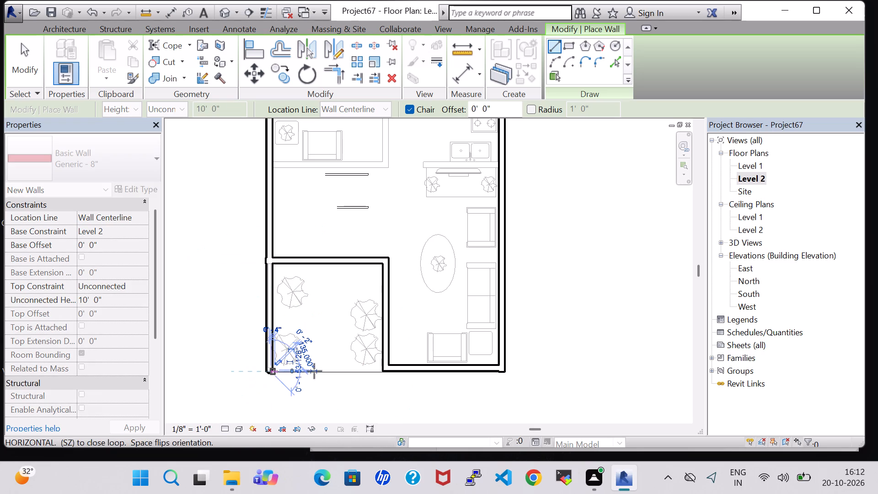
pyautogui.press('Escape')
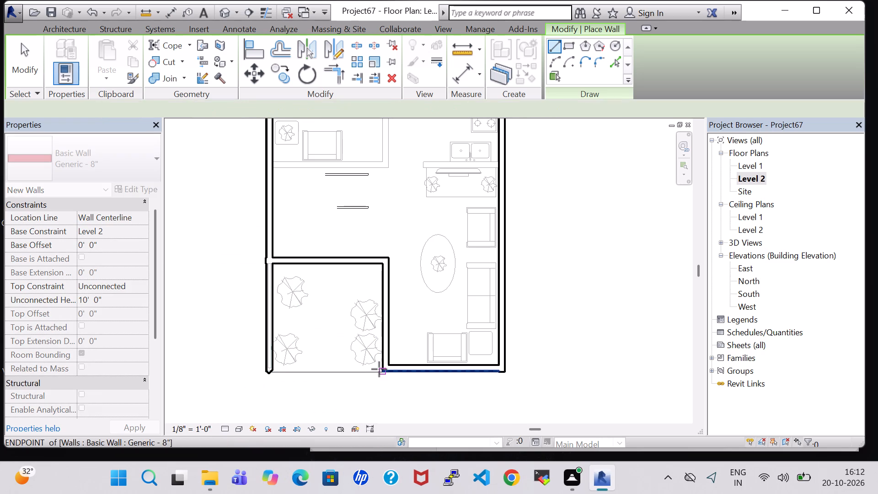
# Draw the porch's front wall from the hall's front corner to the porch's outer corner.
pyautogui.click(387, 368)
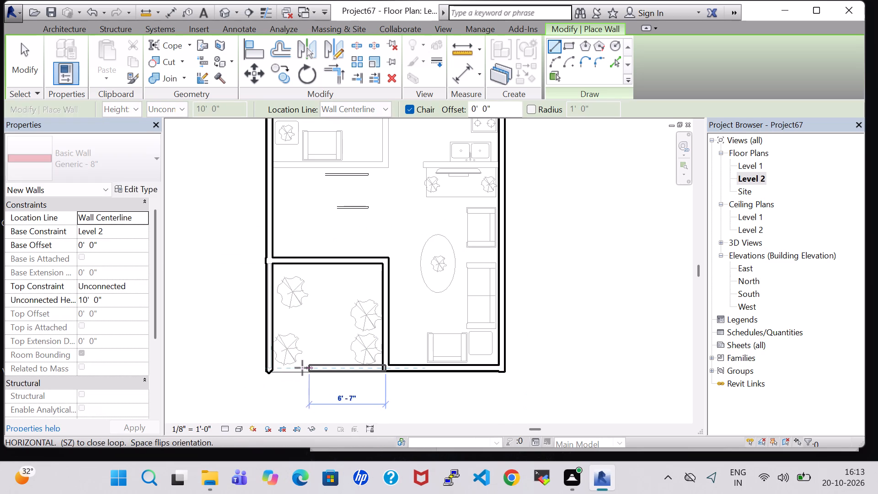
pyautogui.click(268, 369)
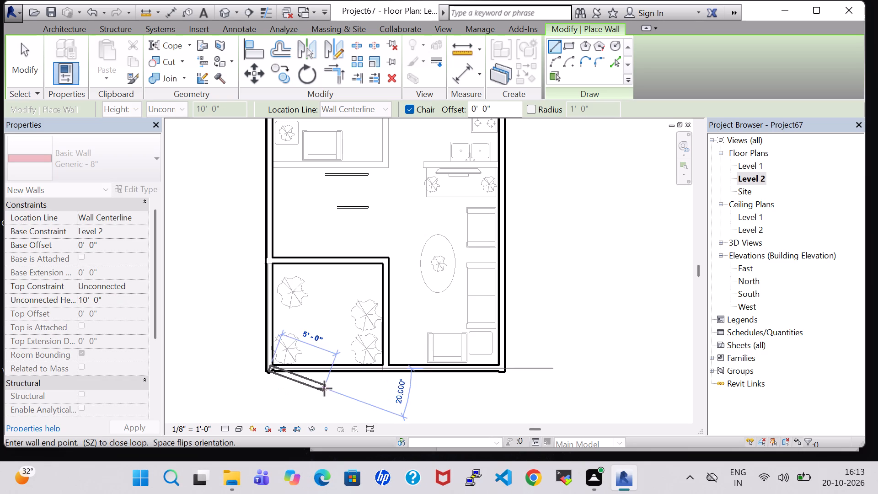
pyautogui.press('Escape')
pyautogui.press('Escape')
# Delete the tiny slanted wall segment at the porch's outer front corner.
pyautogui.click(268, 375)
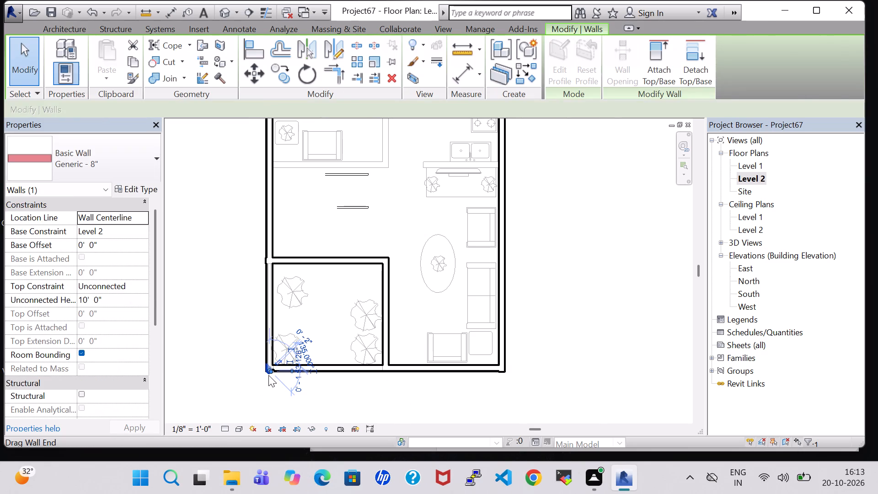
pyautogui.press('Delete')
pyautogui.click(294, 377)
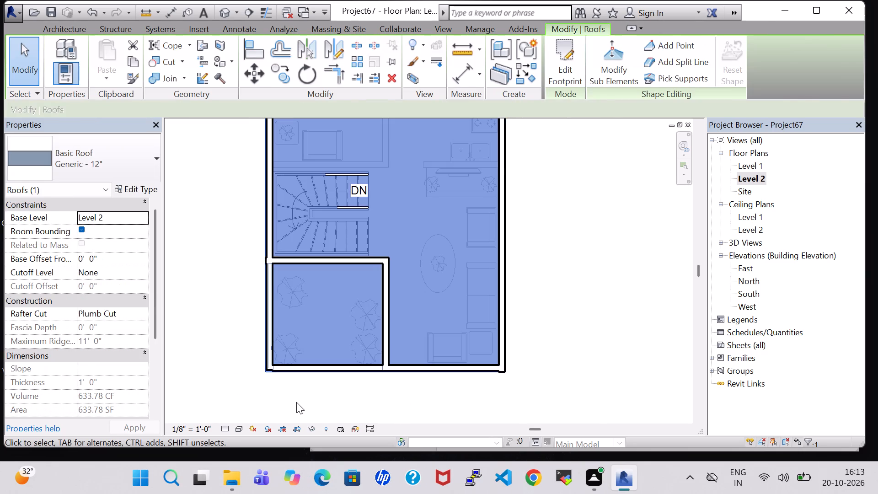
pyautogui.click(296, 402)
# Nudge the porch's outer side wall slightly toward the front wall to tidy the corner.
pyautogui.scroll(8, 289, 387)
pyautogui.click(228, 337)
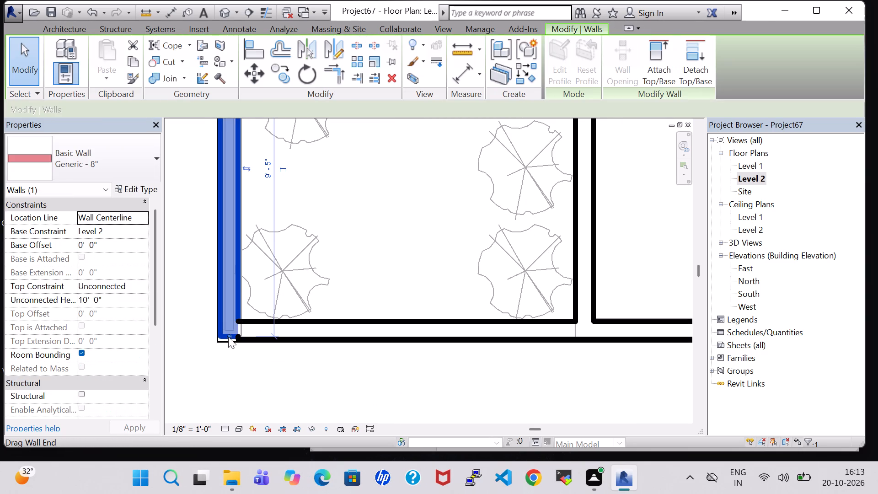
pyautogui.press('Down')
pyautogui.click(291, 380)
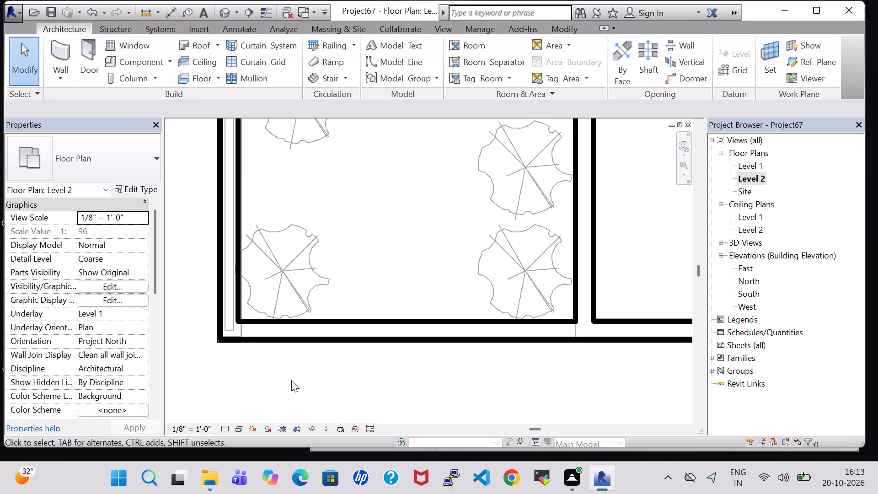
# Check the type properties of the porch's rear wall.
pyautogui.scroll(-8, 291, 380)
pyautogui.moveTo(538, 252); pyautogui.dragTo(538, 282, button='middle')
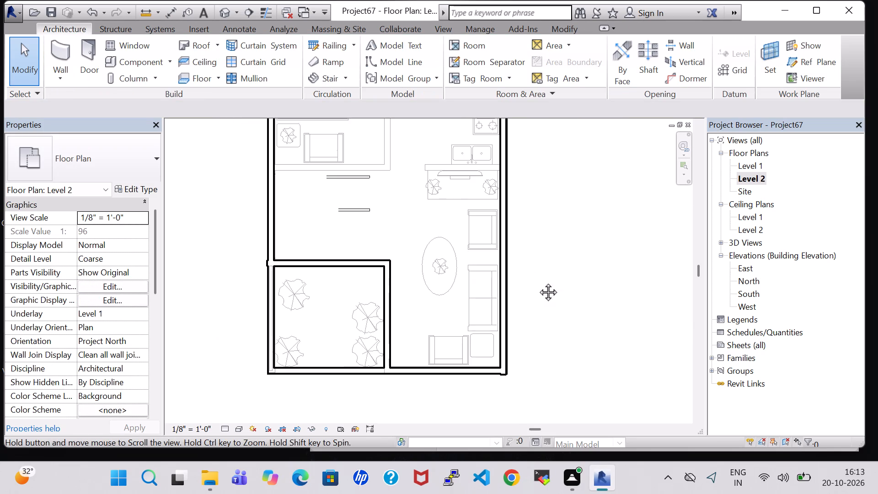
pyautogui.moveTo(538, 282); pyautogui.dragTo(538, 350, button='middle')
pyautogui.scroll(-4, 394, 251)
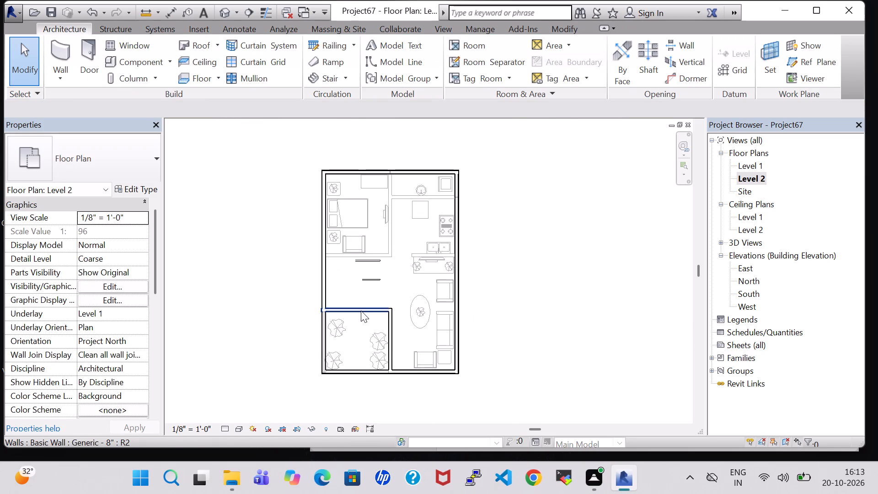
pyautogui.click(361, 311)
pyautogui.click(115, 190)
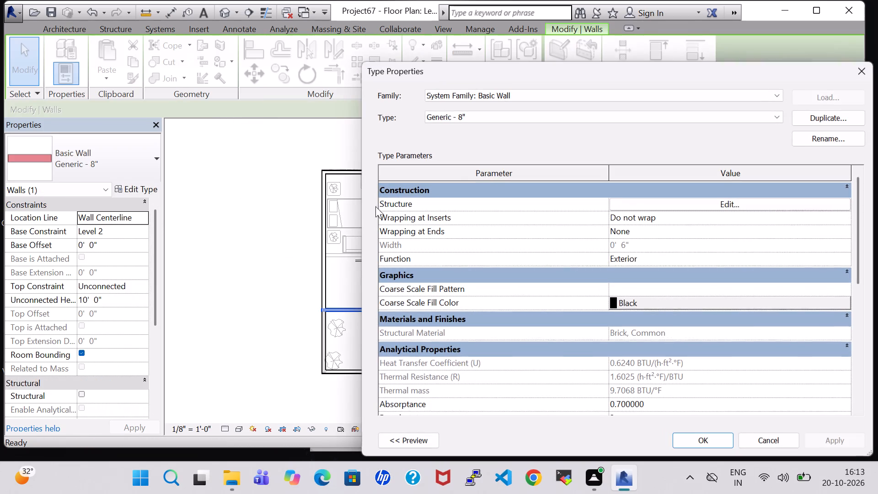
pyautogui.click(865, 71)
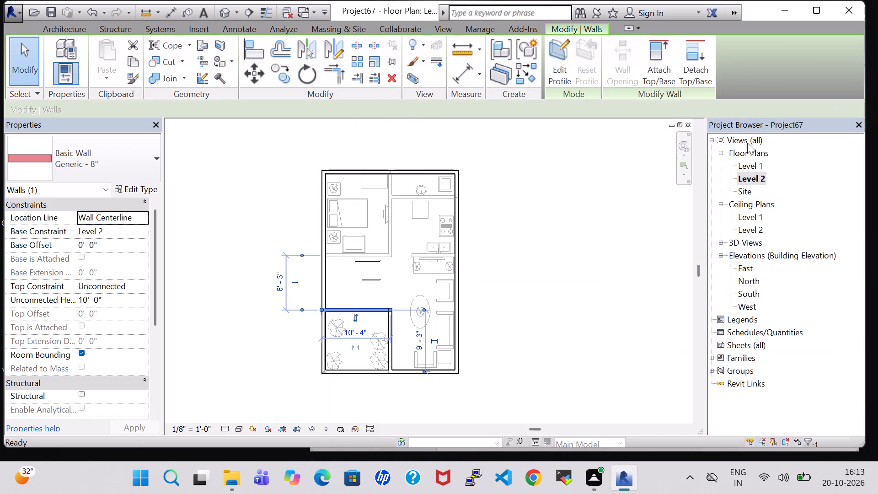
pyautogui.click(553, 284)
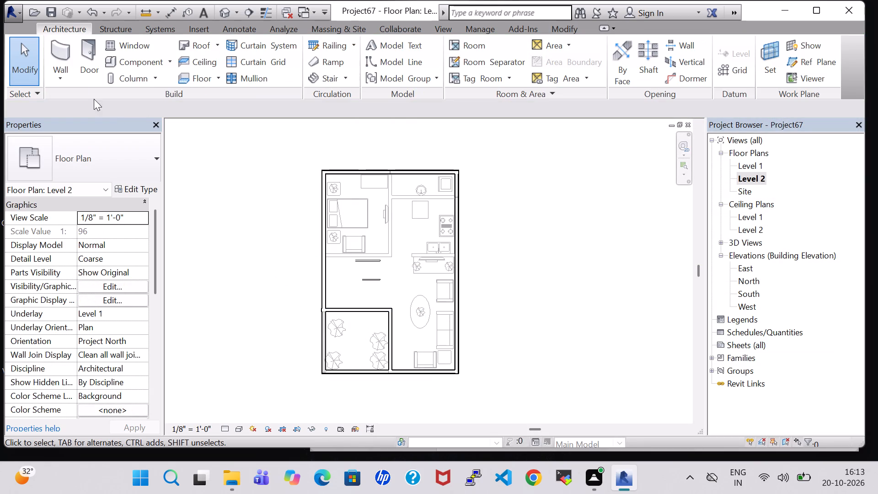
# Draw a 20'-0" partition across the full house width, 4'-0" from the rear outer wall, along the Level 1 bathroom wall line.
pyautogui.click(54, 51)
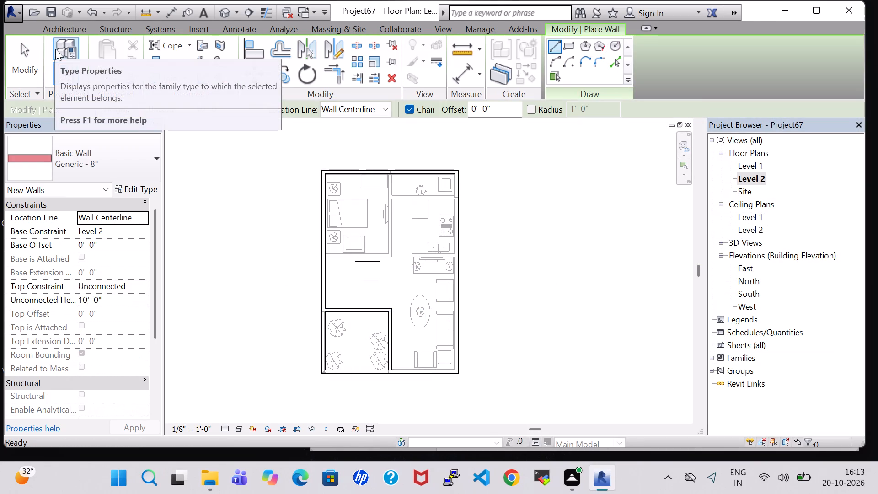
pyautogui.click(323, 199)
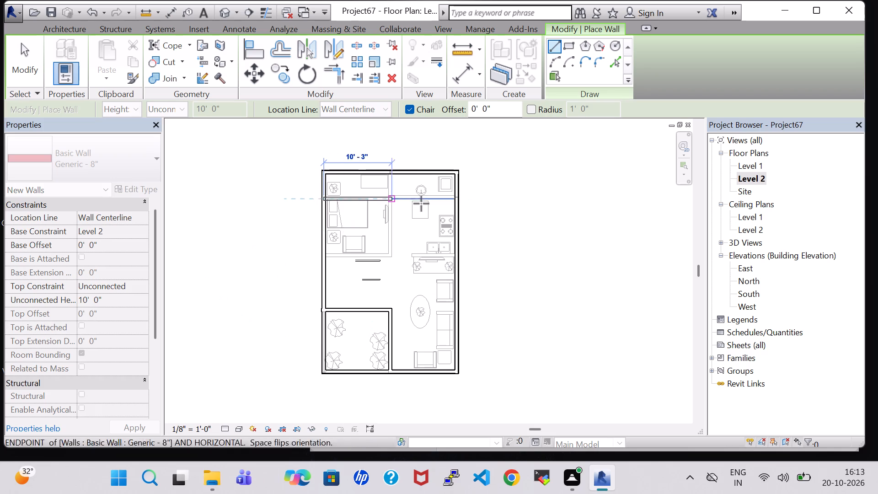
pyautogui.click(453, 204)
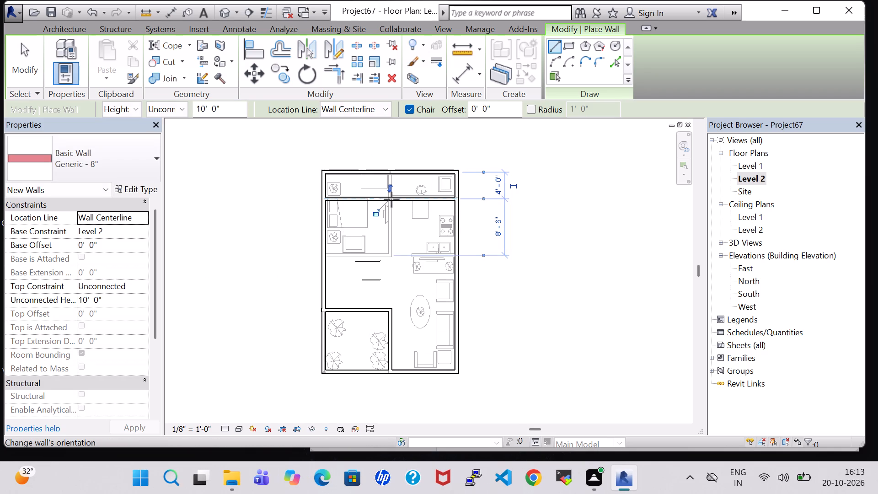
# Draw a short dividing wall from the middle of the new partition to the rear outer wall.
pyautogui.scroll(3, 391, 199)
pyautogui.click(390, 198)
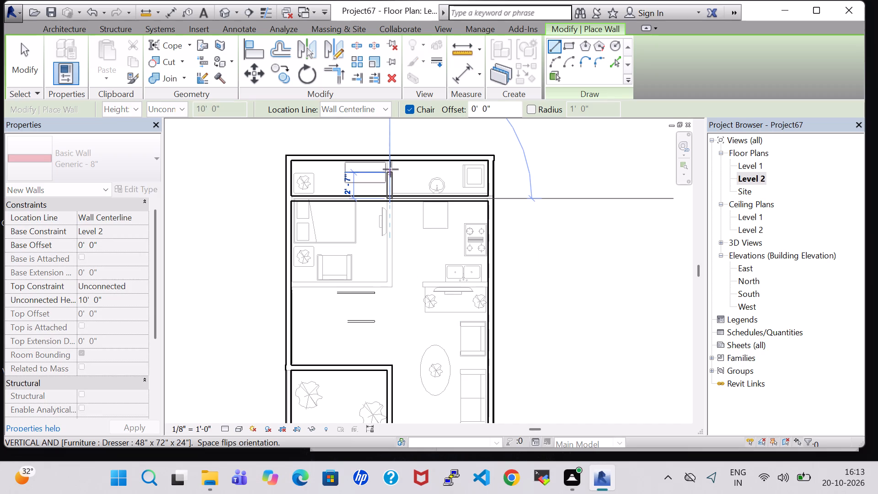
pyautogui.click(390, 158)
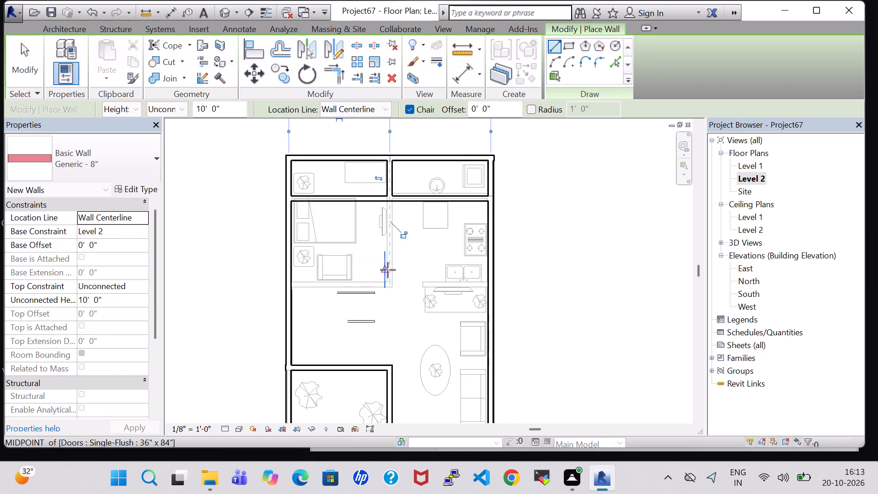
# Draw a second full-width partition 8'-6" in front of the first, along the bedroom's front wall line.
pyautogui.click(287, 285)
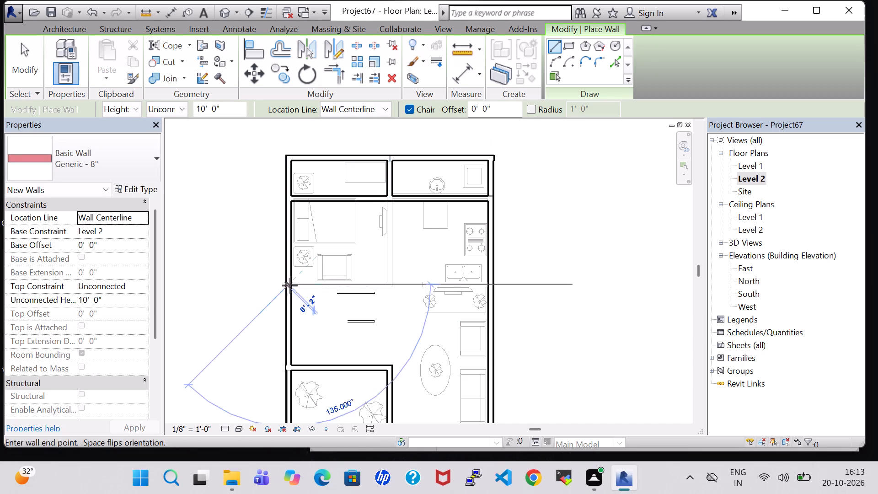
pyautogui.click(489, 287)
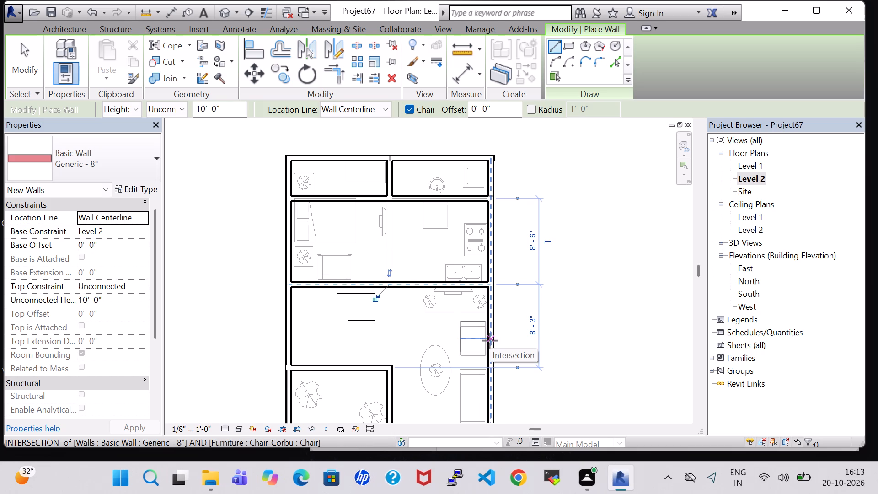
pyautogui.scroll(-1, 490, 341)
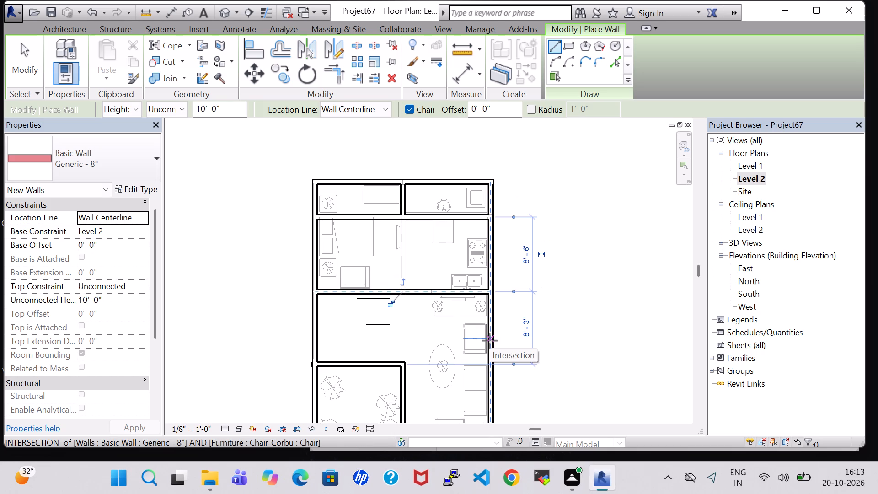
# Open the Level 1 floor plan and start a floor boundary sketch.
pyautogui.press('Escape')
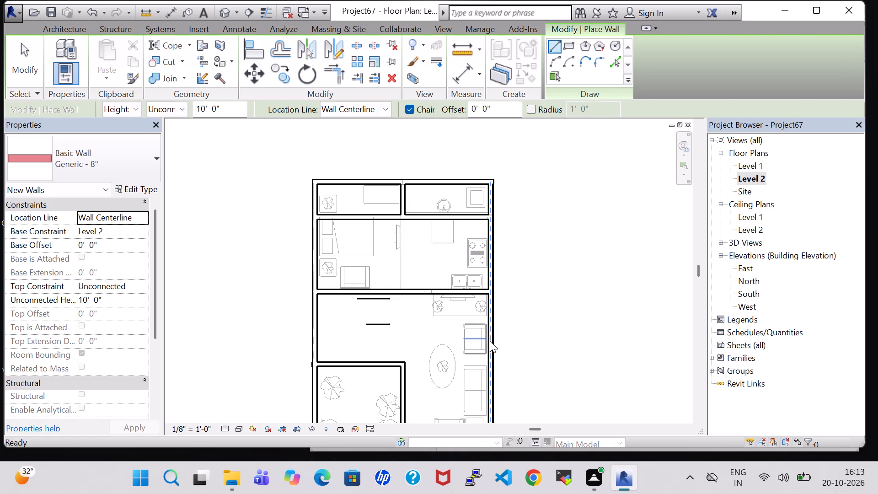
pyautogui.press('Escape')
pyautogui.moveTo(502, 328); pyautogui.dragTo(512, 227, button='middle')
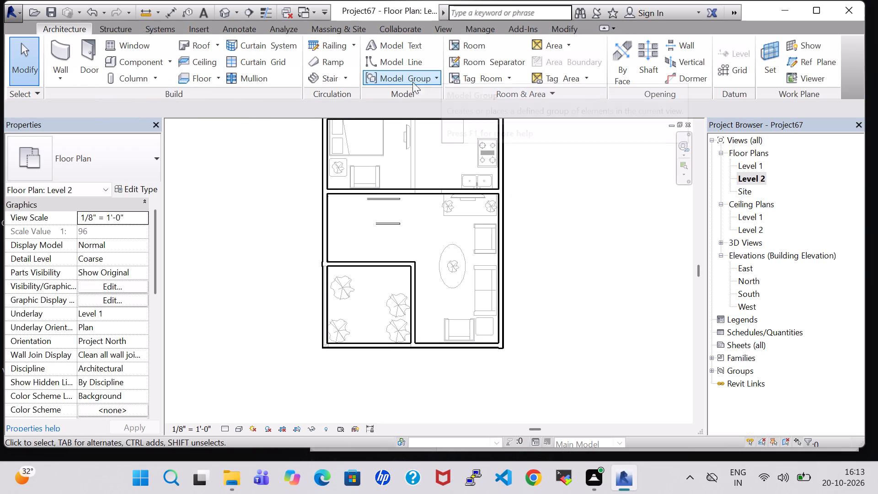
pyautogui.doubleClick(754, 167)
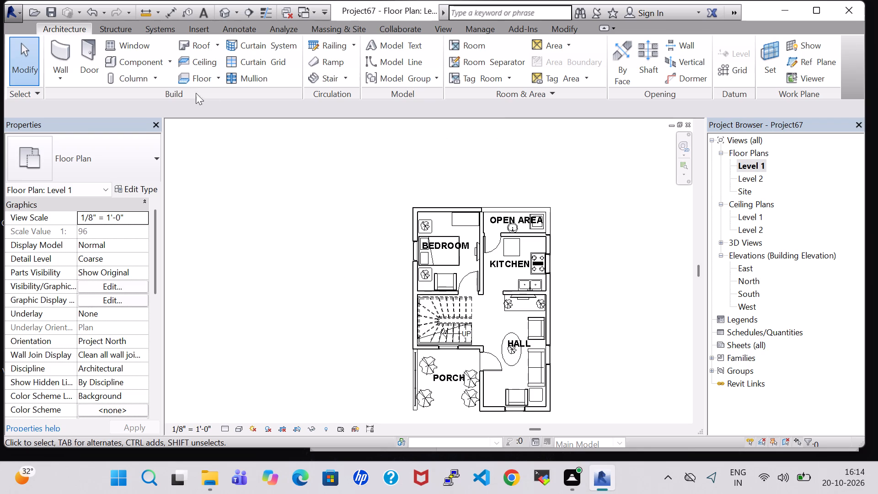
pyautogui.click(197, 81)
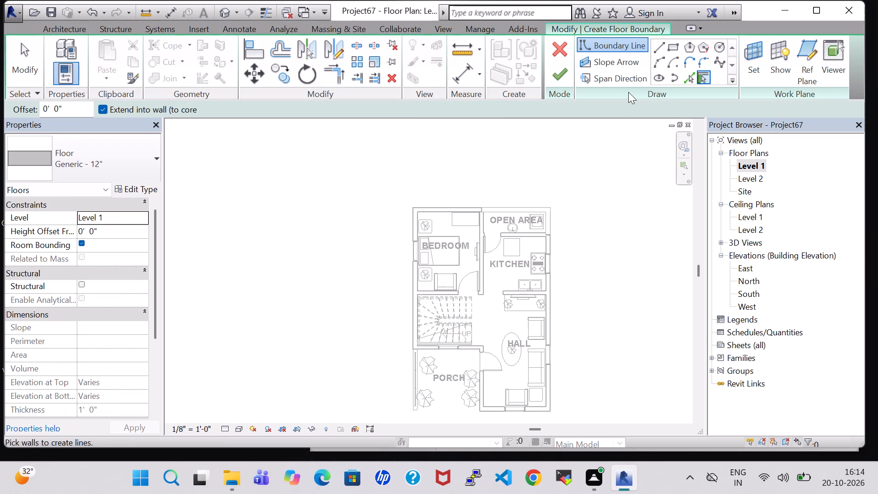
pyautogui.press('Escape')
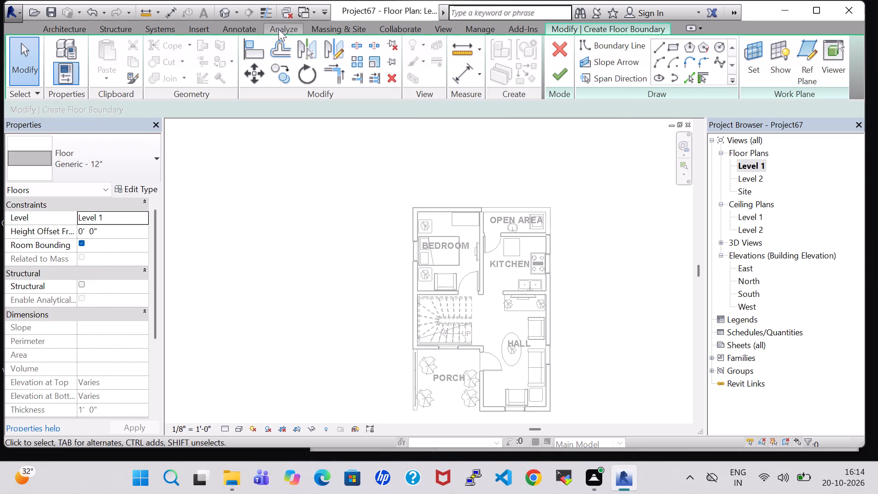
# Inspect the two-storey house in 3D from its rear corner, long side, front and top, and discard the floor sketch.
pyautogui.click(224, 8)
pyautogui.scroll(-3, 418, 200)
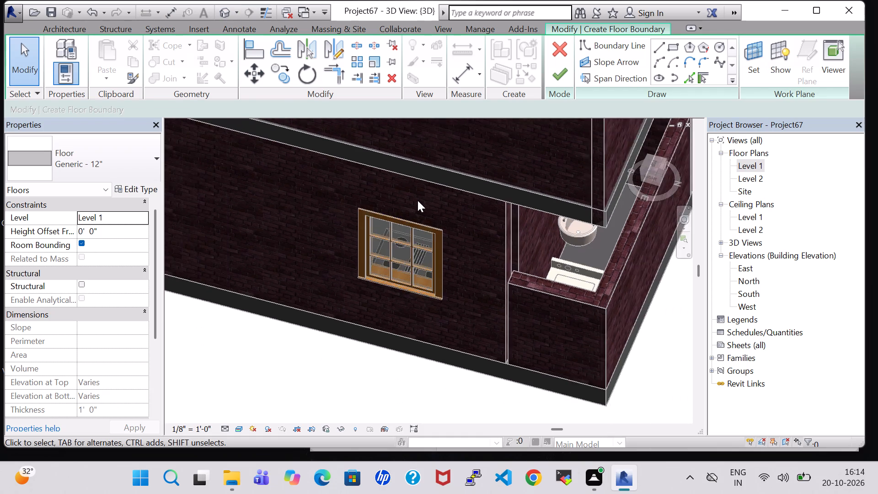
pyautogui.scroll(-4, 418, 200)
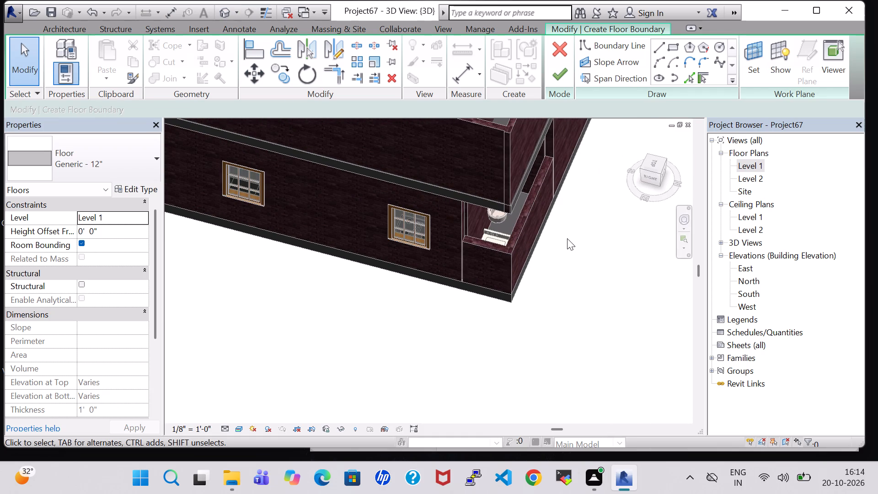
pyautogui.keyDown('shift'); pyautogui.moveTo(565, 239); pyautogui.dragTo(493, 222, button='middle'); pyautogui.keyUp('shift')
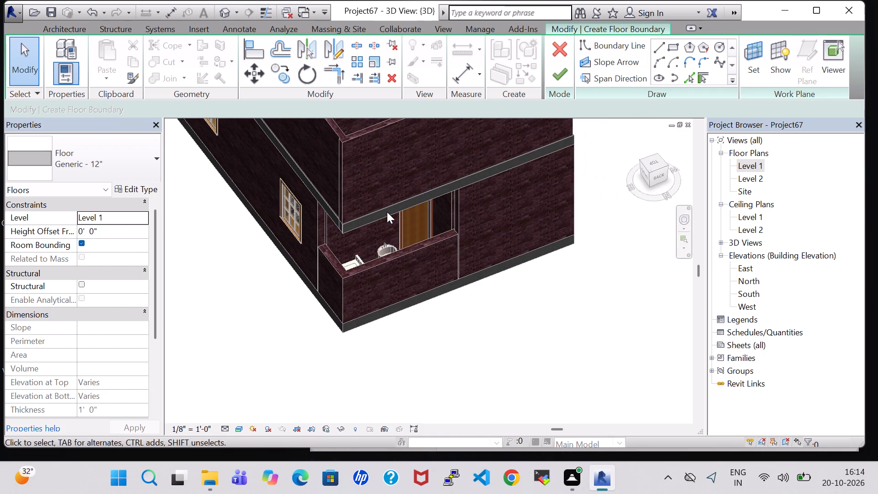
pyautogui.moveTo(240, 248); pyautogui.dragTo(365, 271, button='middle')
pyautogui.keyDown('shift'); pyautogui.moveTo(375, 273); pyautogui.dragTo(401, 276, button='middle'); pyautogui.keyUp('shift')
pyautogui.keyDown('shift'); pyautogui.moveTo(458, 282); pyautogui.dragTo(467, 283, button='middle'); pyautogui.keyUp('shift')
pyautogui.keyDown('shift'); pyautogui.middleClick(547, 287); pyautogui.keyUp('shift')
pyautogui.keyDown('shift'); pyautogui.middleClick(403, 304); pyautogui.keyUp('shift')
pyautogui.keyDown('shift'); pyautogui.moveTo(403, 304); pyautogui.dragTo(438, 313, button='middle'); pyautogui.keyUp('shift')
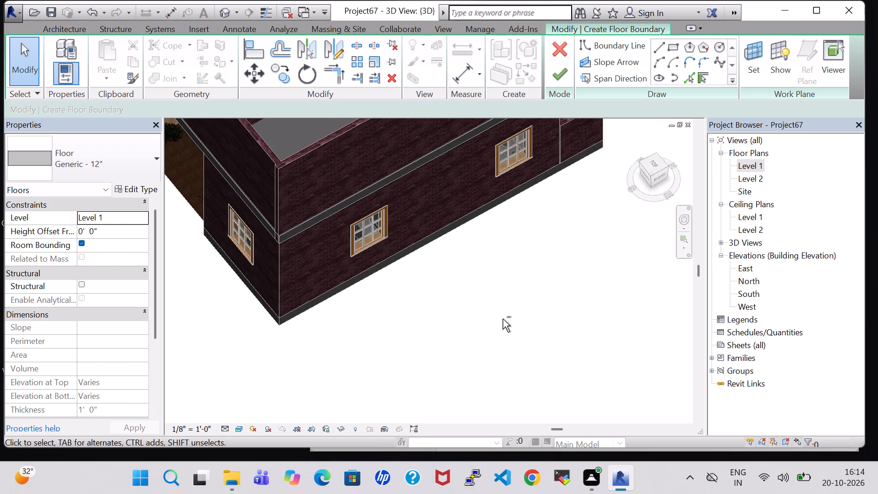
pyautogui.scroll(1, 288, 353)
pyautogui.keyDown('shift'); pyautogui.middleClick(318, 348); pyautogui.keyUp('shift')
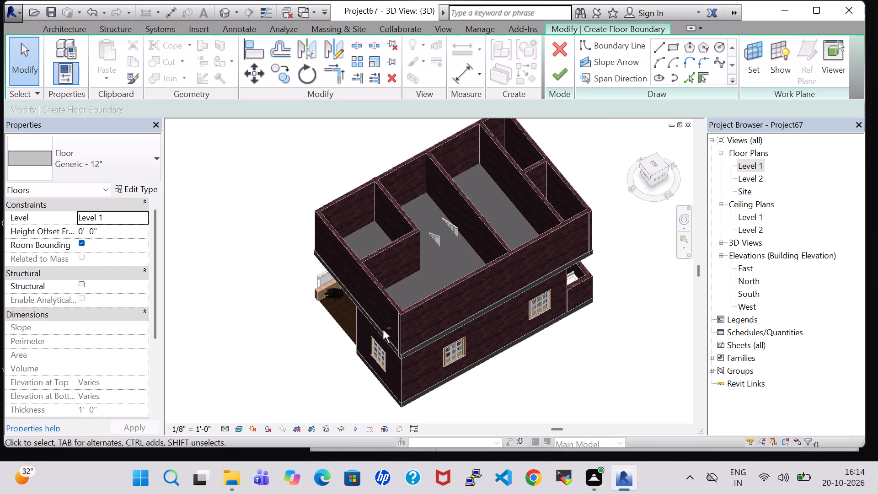
pyautogui.click(633, 188)
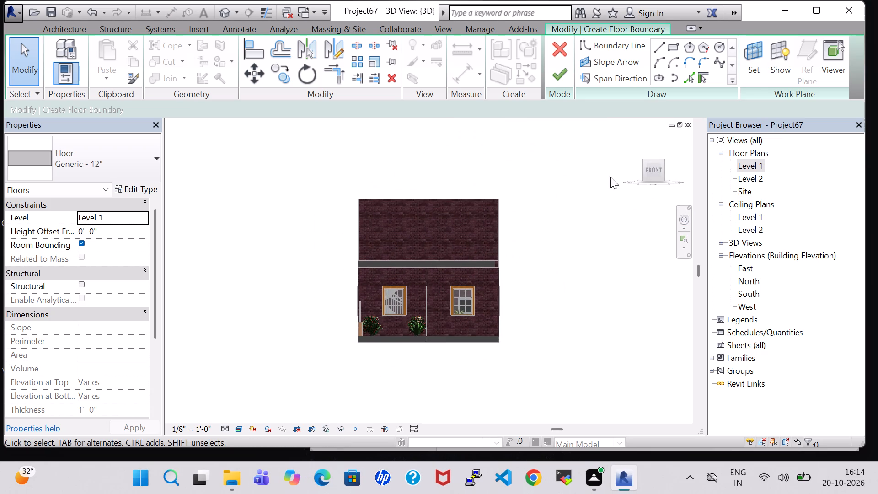
pyautogui.click(652, 153)
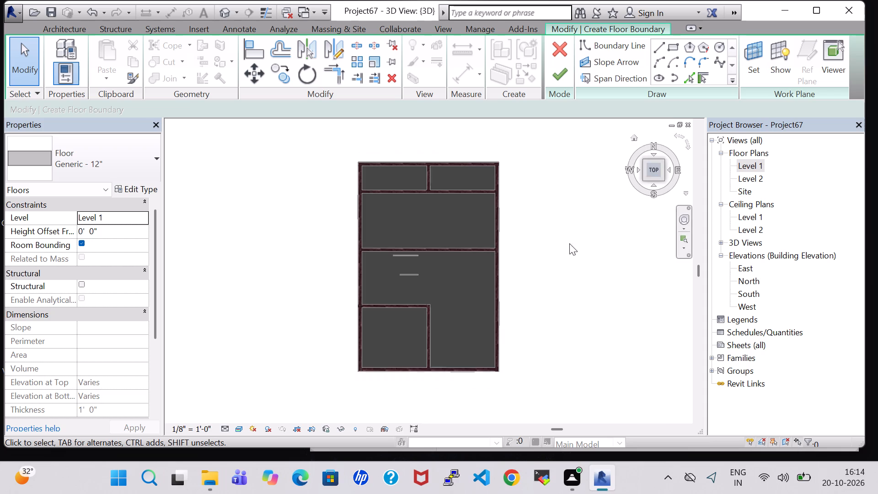
pyautogui.click(450, 279)
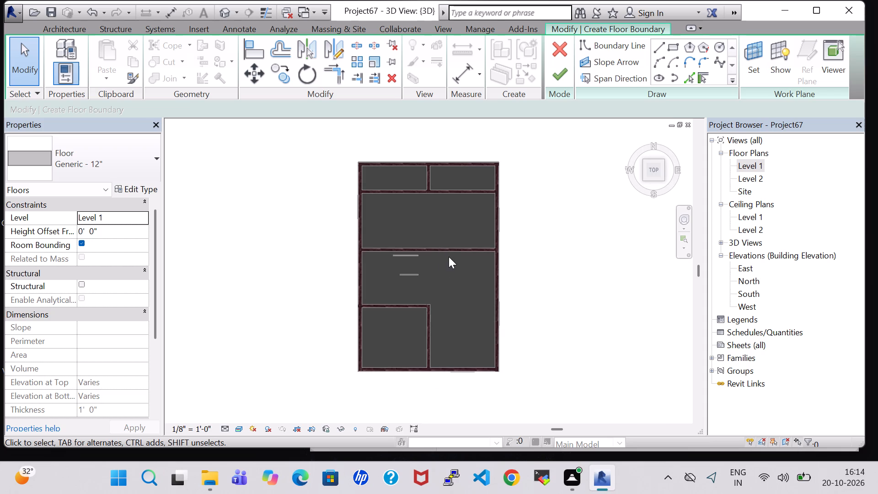
pyautogui.click(449, 257)
pyautogui.click(649, 194)
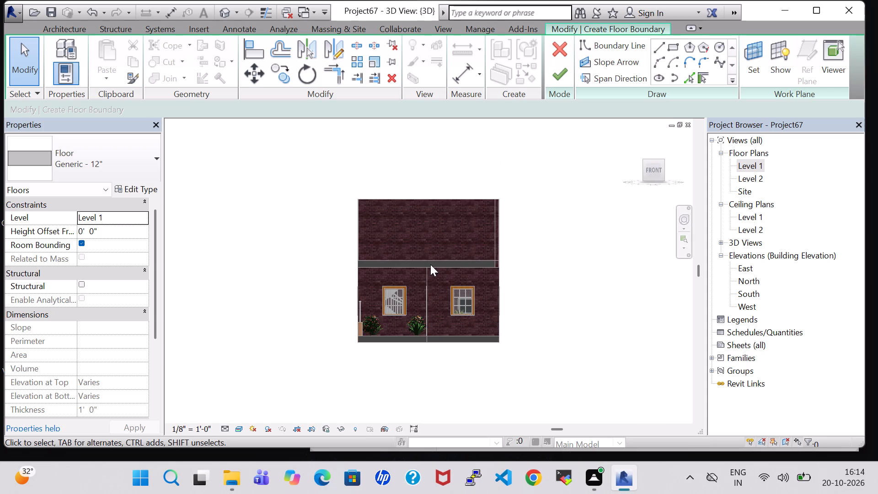
pyautogui.scroll(5, 430, 264)
pyautogui.click(296, 261)
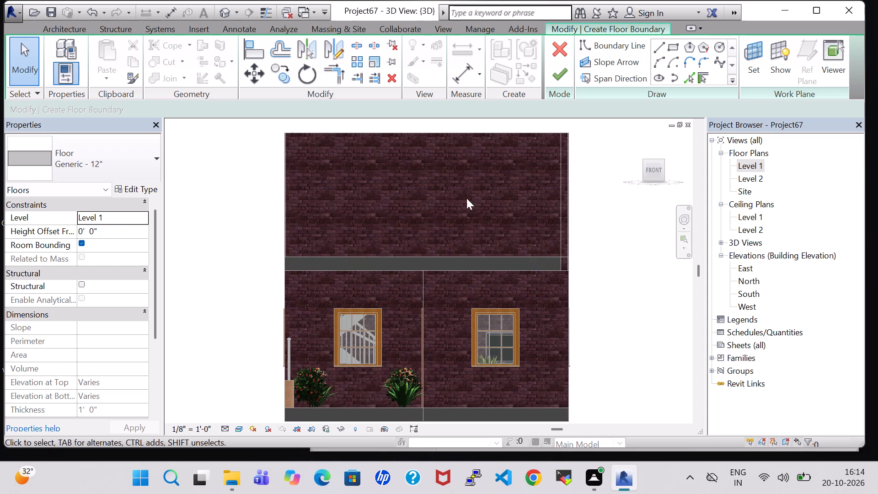
pyautogui.click(562, 48)
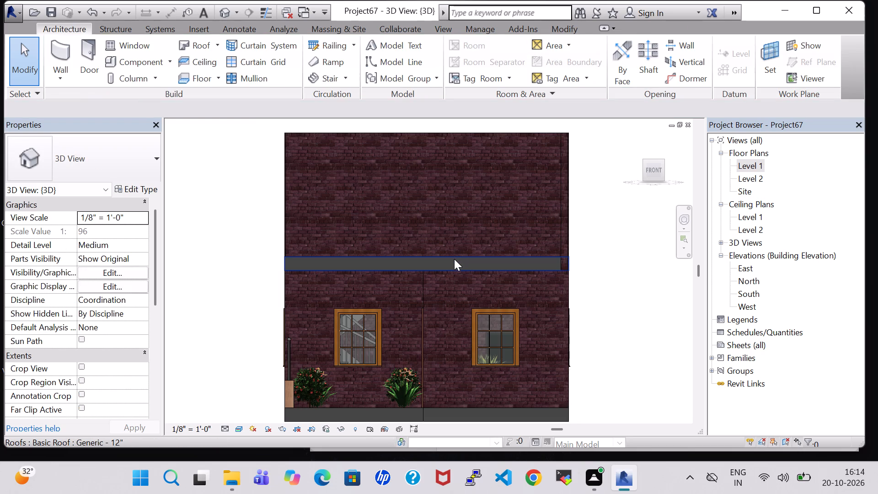
# Edit the footprint of the Generic - 12" roof between the two storeys and delete its front boundary line.
pyautogui.click(454, 259)
pyautogui.click(564, 51)
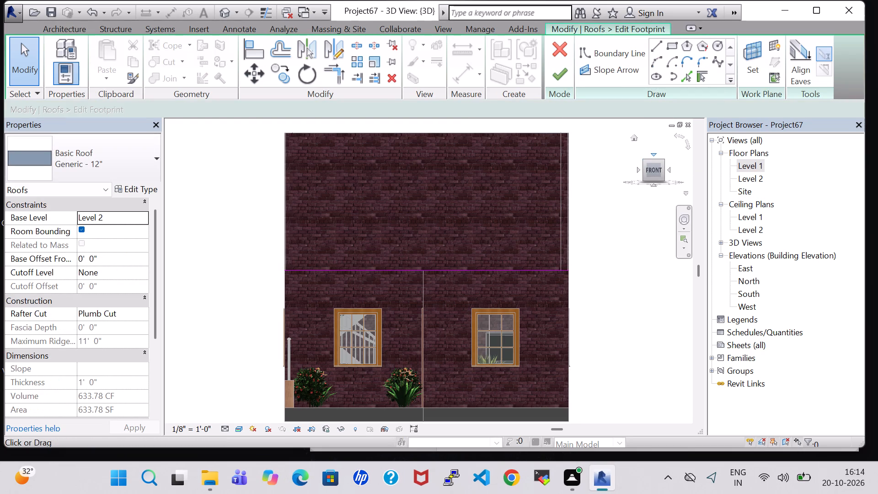
pyautogui.click(656, 152)
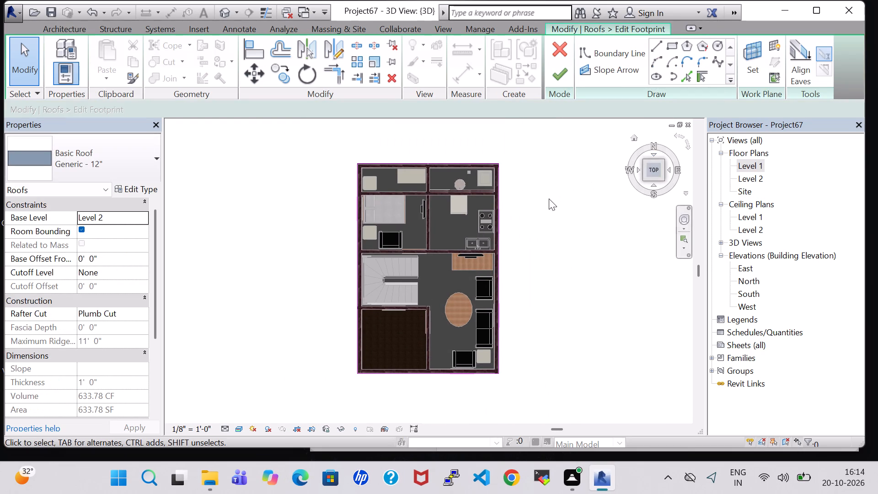
pyautogui.scroll(3, 513, 264)
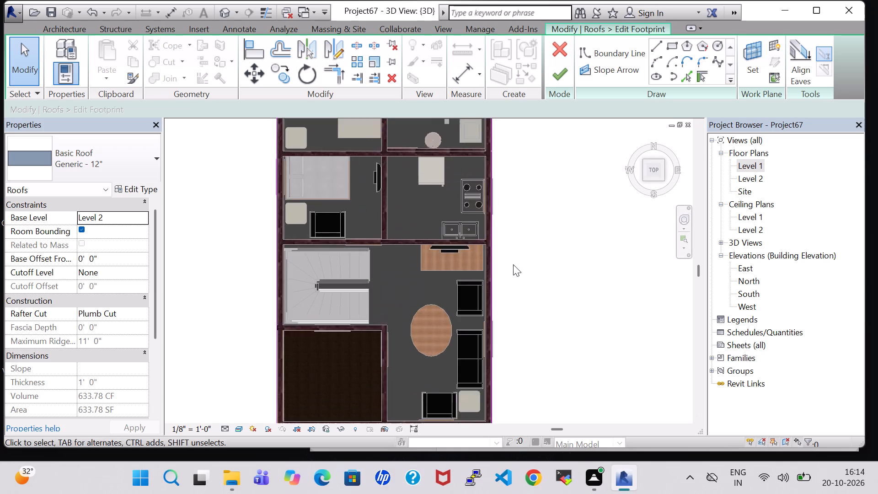
pyautogui.scroll(3, 513, 264)
pyautogui.scroll(-1, 373, 265)
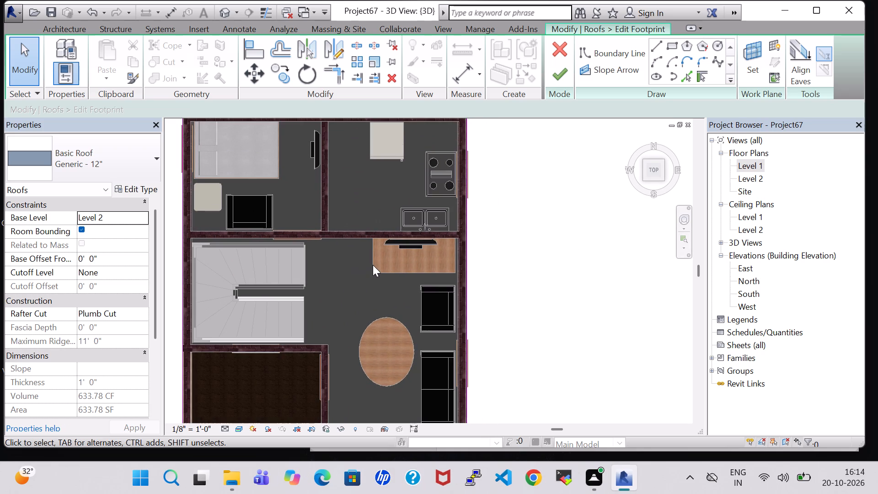
pyautogui.click(467, 260)
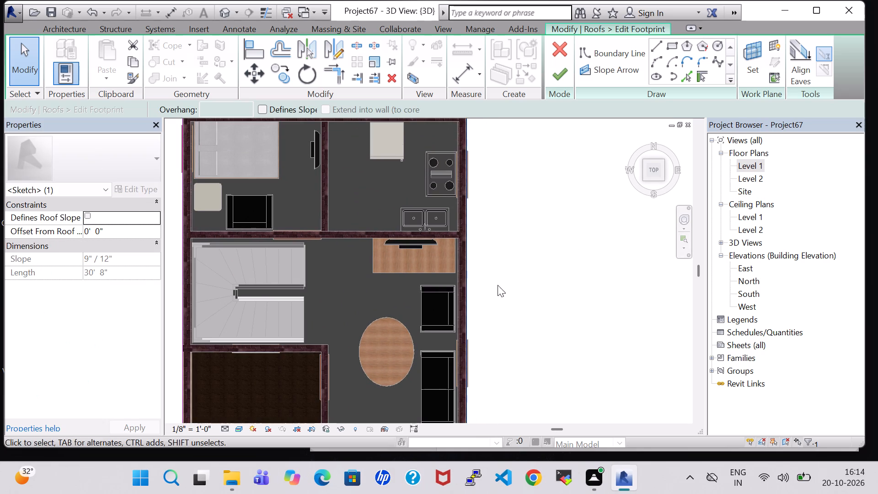
pyautogui.moveTo(498, 288); pyautogui.dragTo(714, 269, button='middle')
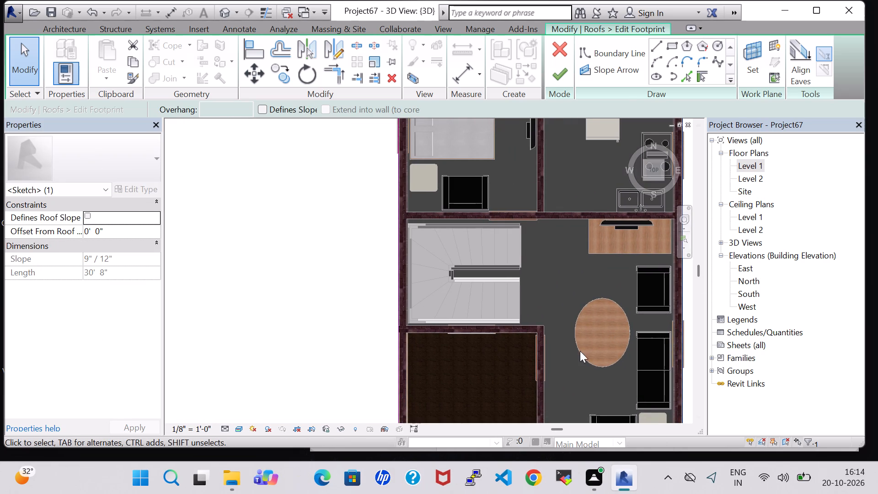
pyautogui.moveTo(582, 350); pyautogui.dragTo(596, 261, button='middle')
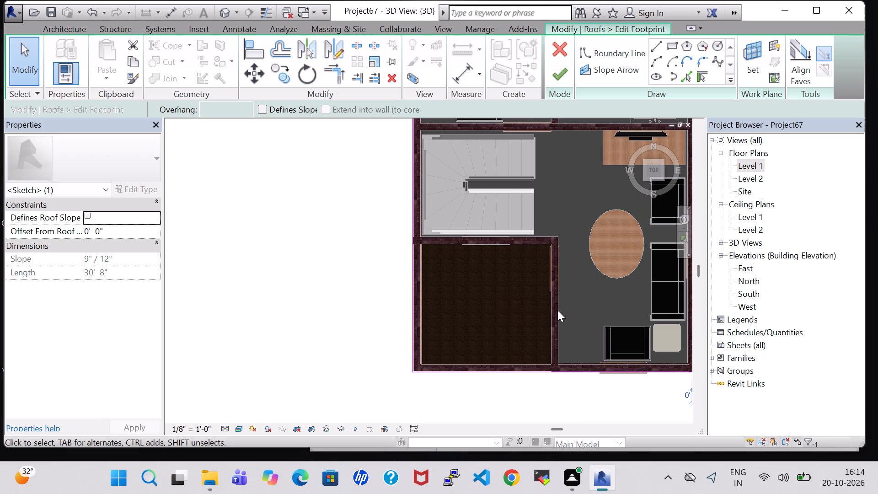
pyautogui.scroll(4, 546, 310)
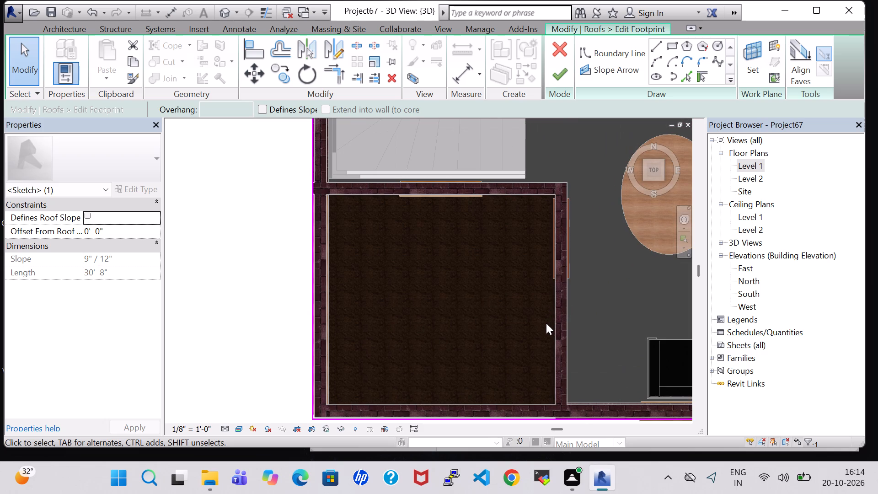
pyautogui.scroll(-1, 532, 416)
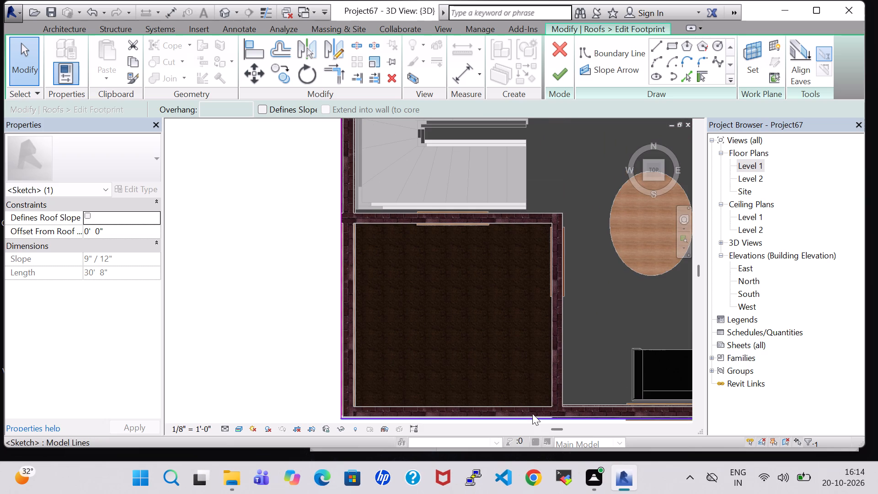
pyautogui.click(530, 418)
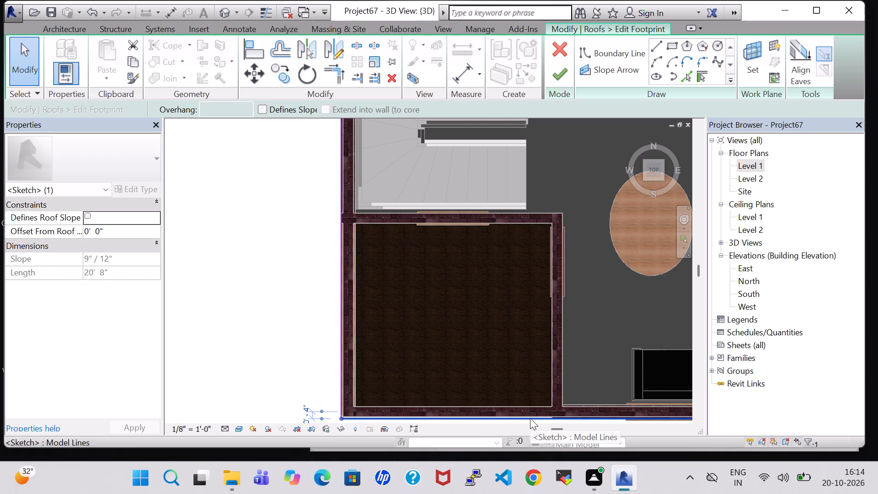
pyautogui.press('Delete')
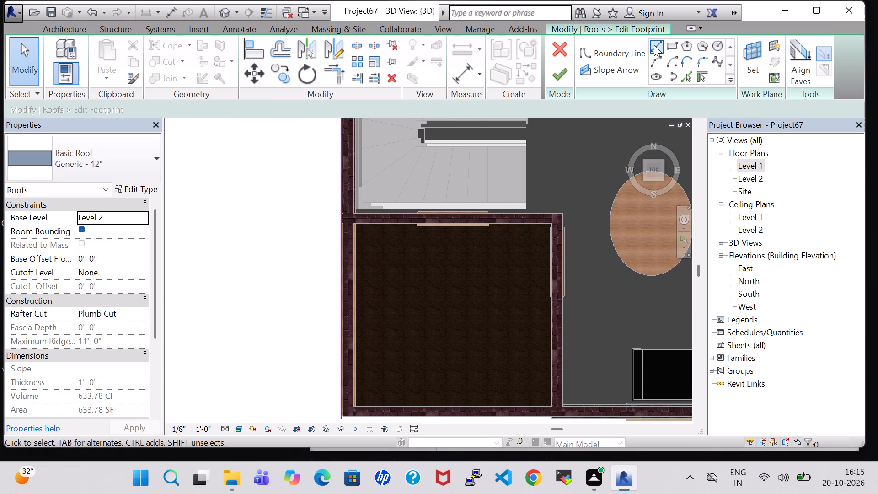
# Draw a roof boundary line about 10'-7" long along the hall's front wall, from the hall-side outer corner to the porch side wall.
pyautogui.click(654, 45)
pyautogui.moveTo(594, 344); pyautogui.dragTo(574, 222, button='middle')
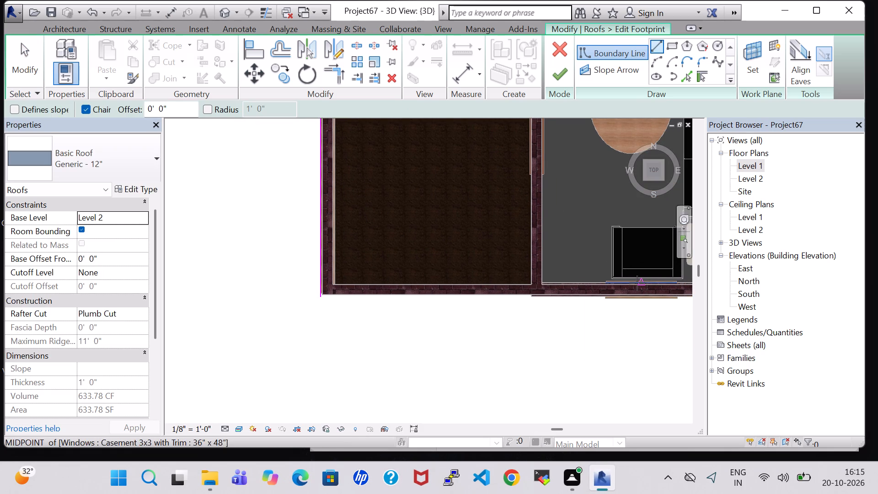
pyautogui.moveTo(579, 339); pyautogui.dragTo(428, 336, button='middle')
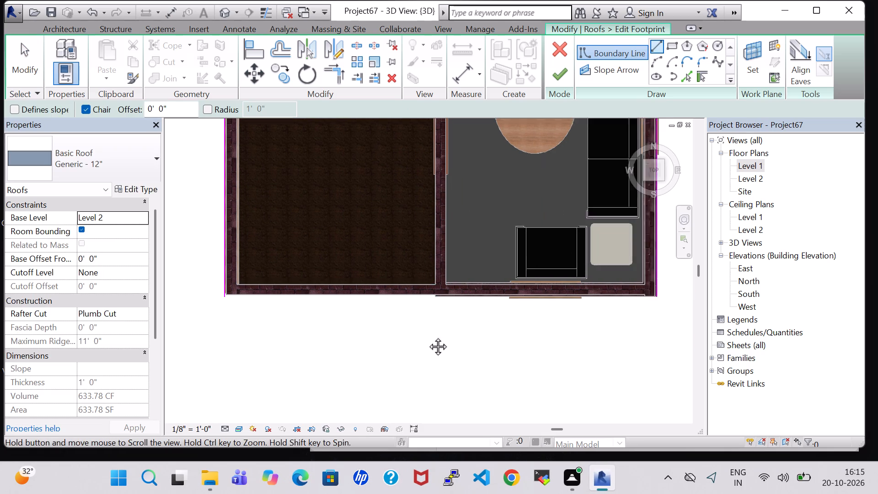
pyautogui.moveTo(428, 336); pyautogui.dragTo(427, 336, button='middle')
pyautogui.middleClick(418, 336)
pyautogui.middleClick(416, 336)
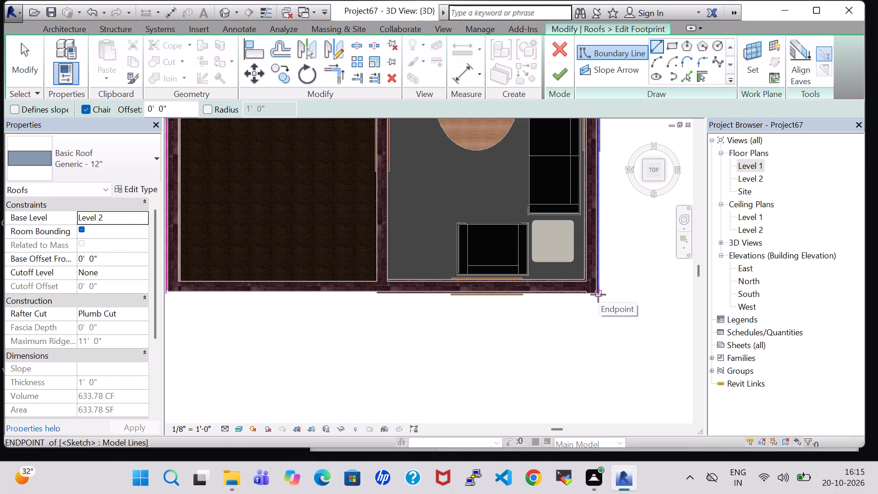
pyautogui.click(598, 295)
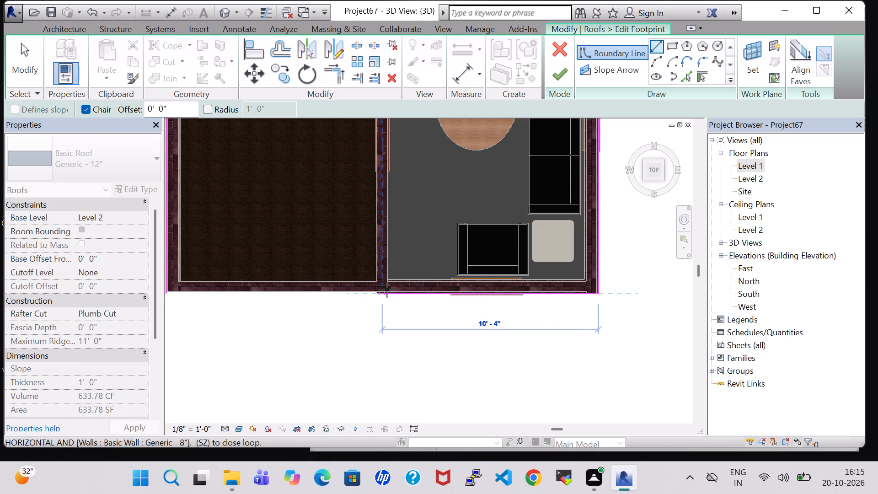
pyautogui.scroll(6, 387, 290)
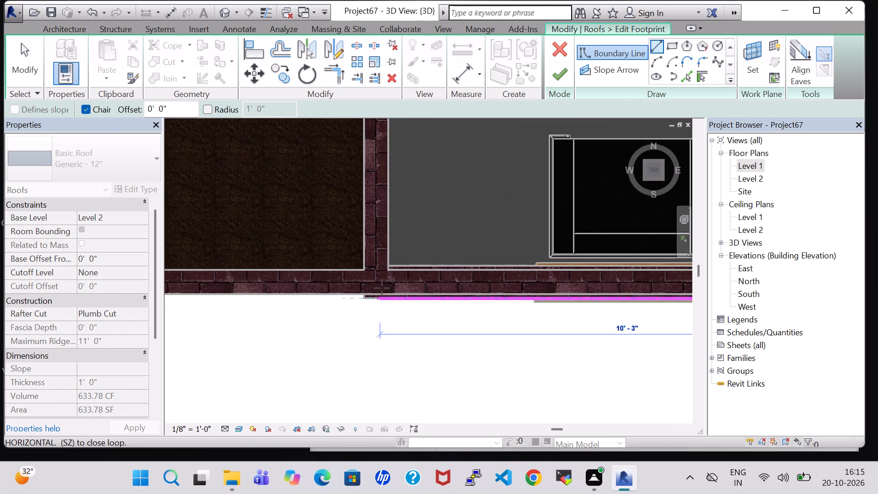
pyautogui.scroll(-4, 382, 288)
pyautogui.click(372, 294)
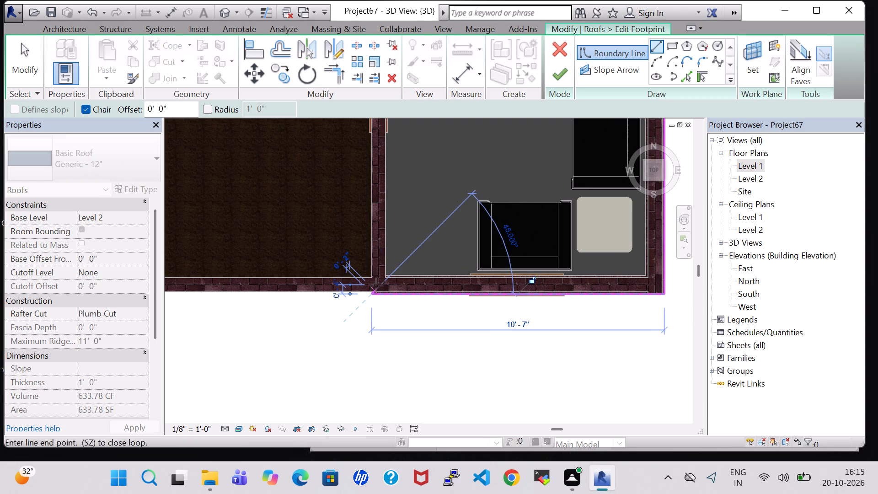
# Continue the roof boundary along the porch side wall to the staircase wall, and along that wall to the house's outer side wall.
pyautogui.moveTo(367, 202); pyautogui.dragTo(372, 215, button='middle')
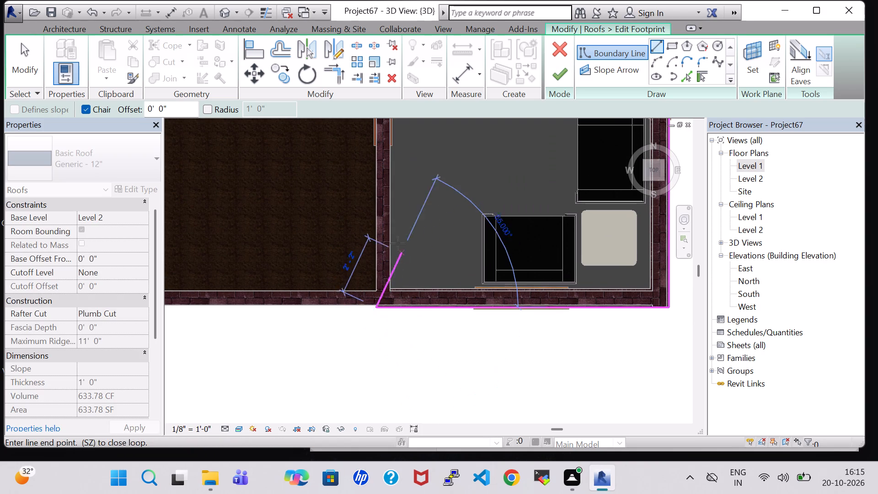
pyautogui.moveTo(378, 187); pyautogui.dragTo(397, 393, button='middle')
pyautogui.scroll(1, 402, 378)
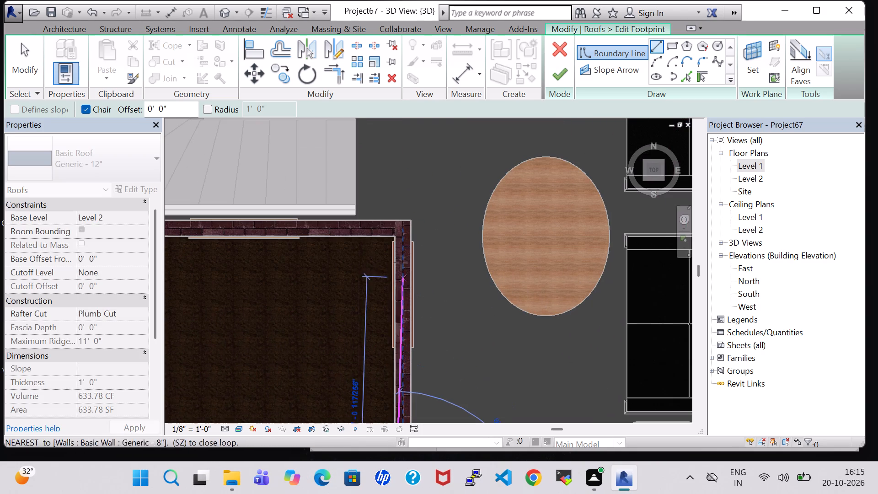
pyautogui.moveTo(396, 225); pyautogui.dragTo(418, 336, button='middle')
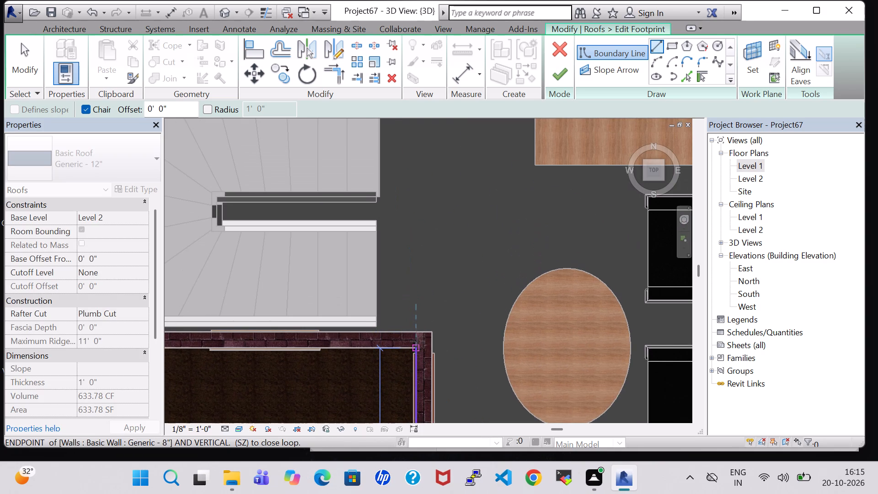
pyautogui.scroll(-3, 416, 332)
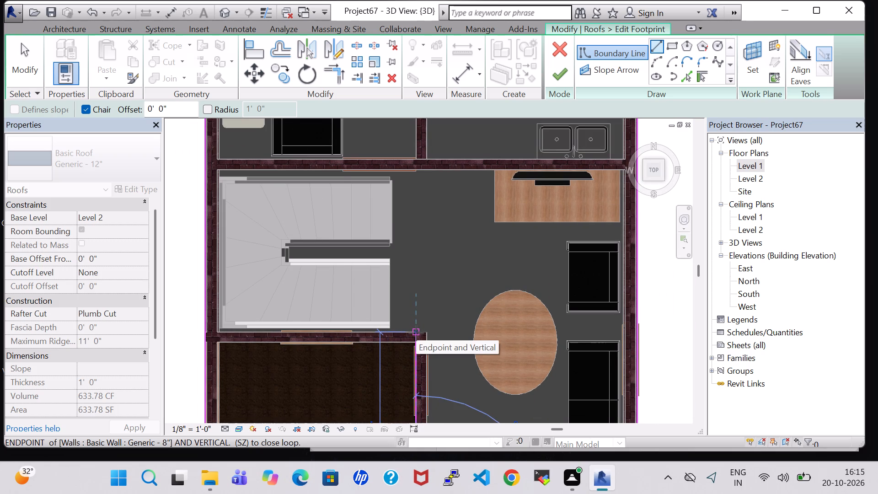
pyautogui.scroll(-4, 416, 333)
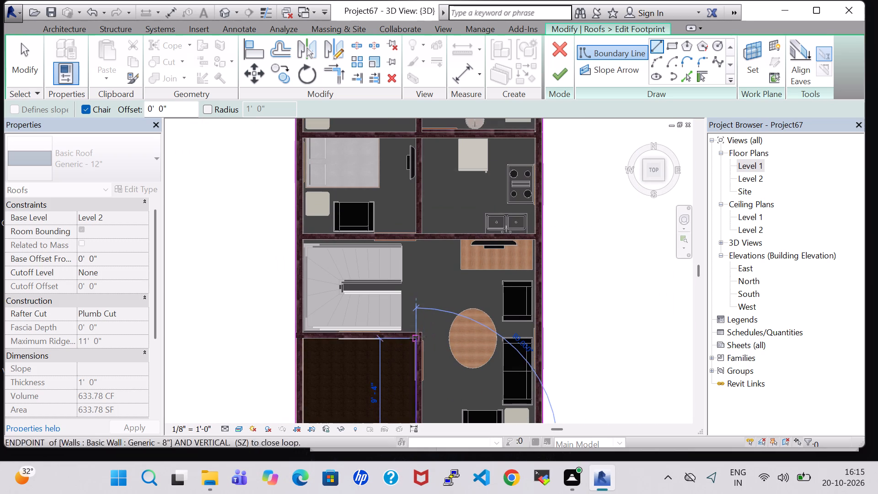
pyautogui.click(417, 332)
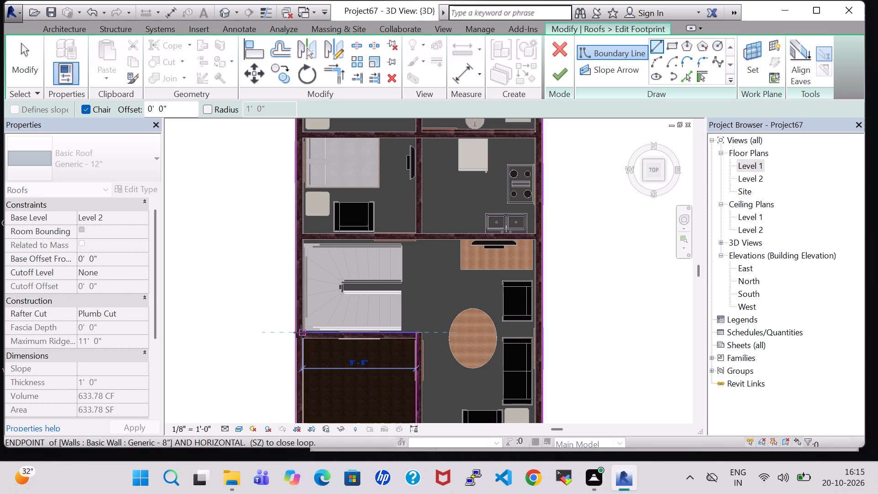
pyautogui.click(297, 333)
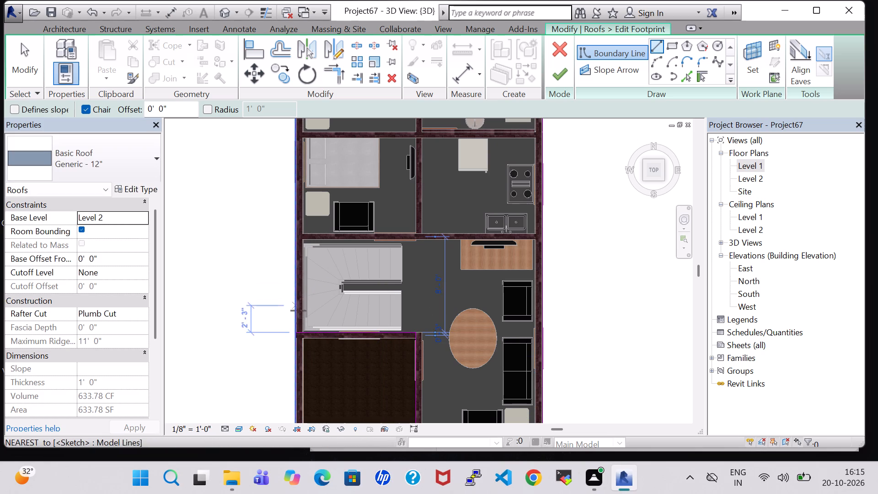
pyautogui.press('Escape')
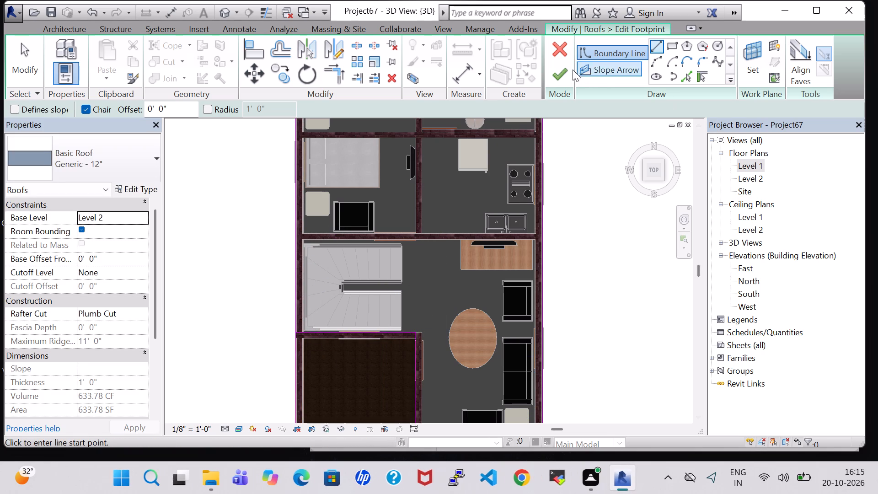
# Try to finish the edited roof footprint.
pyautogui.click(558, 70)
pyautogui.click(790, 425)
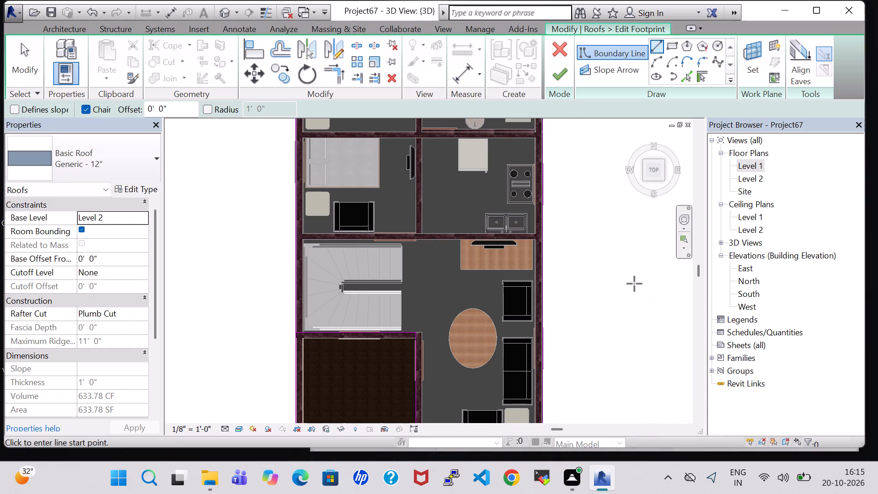
# Draw a roof boundary line along the porch's front edge, from the front end of the porch side wall to the house's outer corner.
pyautogui.scroll(-2, 632, 299)
pyautogui.moveTo(623, 351); pyautogui.dragTo(606, 287, button='middle')
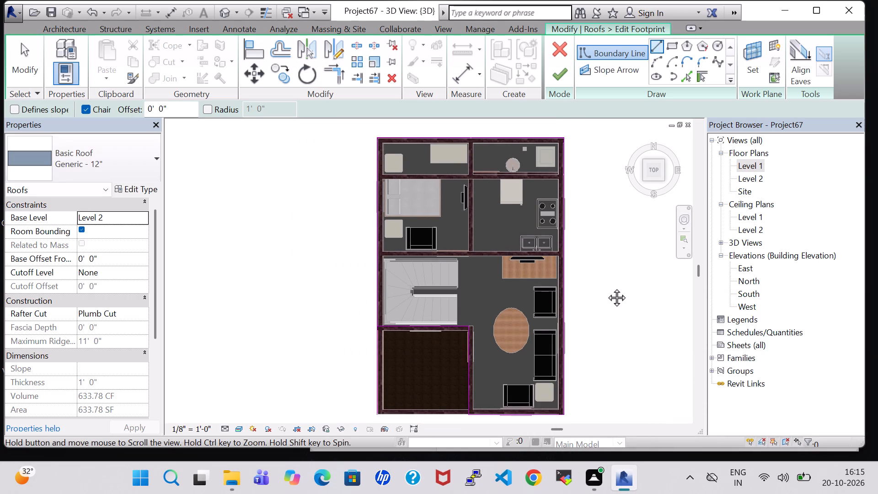
pyautogui.moveTo(606, 287); pyautogui.dragTo(606, 282, button='middle')
pyautogui.click(454, 345)
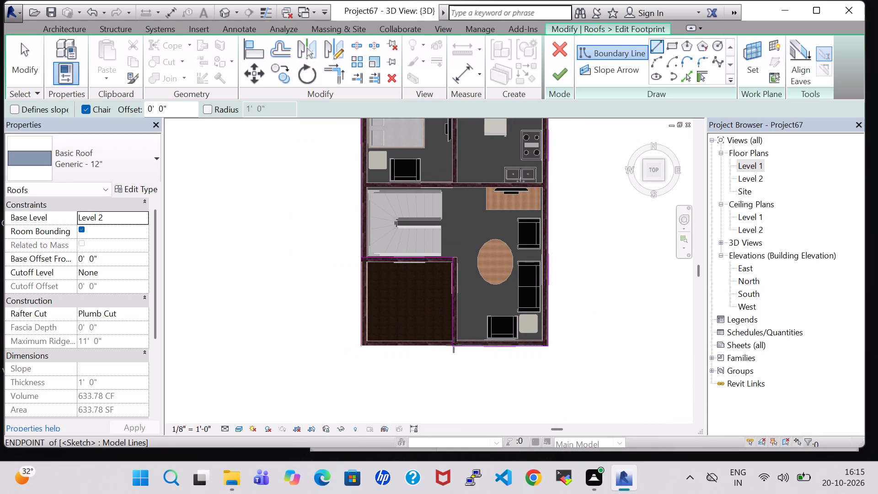
pyautogui.click(362, 344)
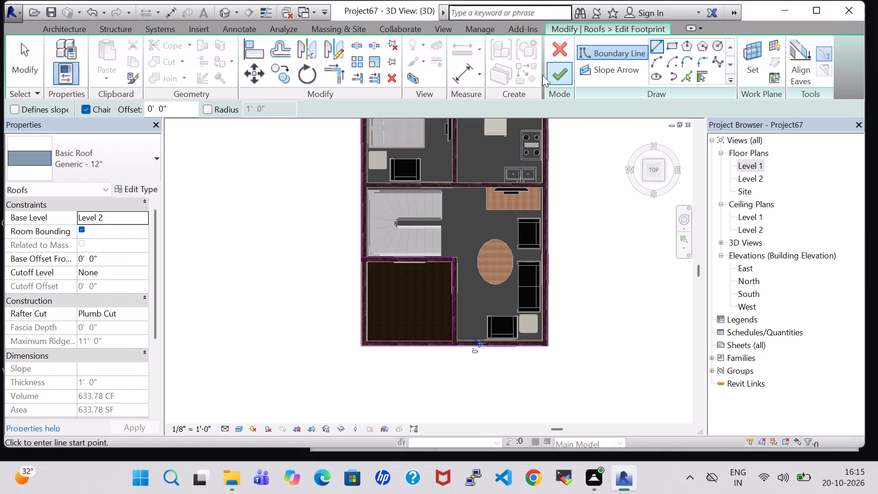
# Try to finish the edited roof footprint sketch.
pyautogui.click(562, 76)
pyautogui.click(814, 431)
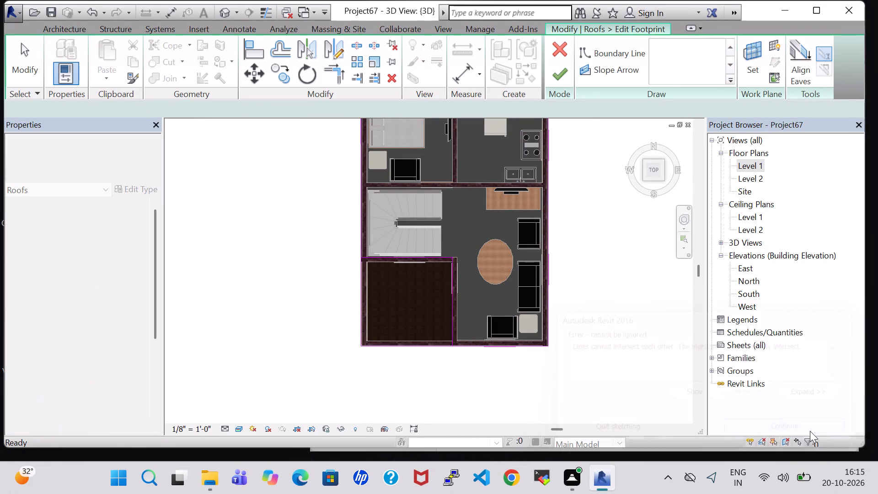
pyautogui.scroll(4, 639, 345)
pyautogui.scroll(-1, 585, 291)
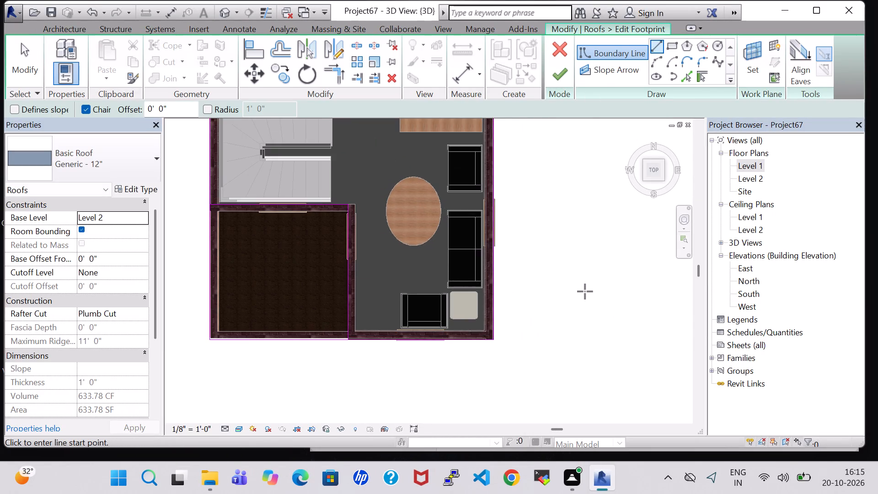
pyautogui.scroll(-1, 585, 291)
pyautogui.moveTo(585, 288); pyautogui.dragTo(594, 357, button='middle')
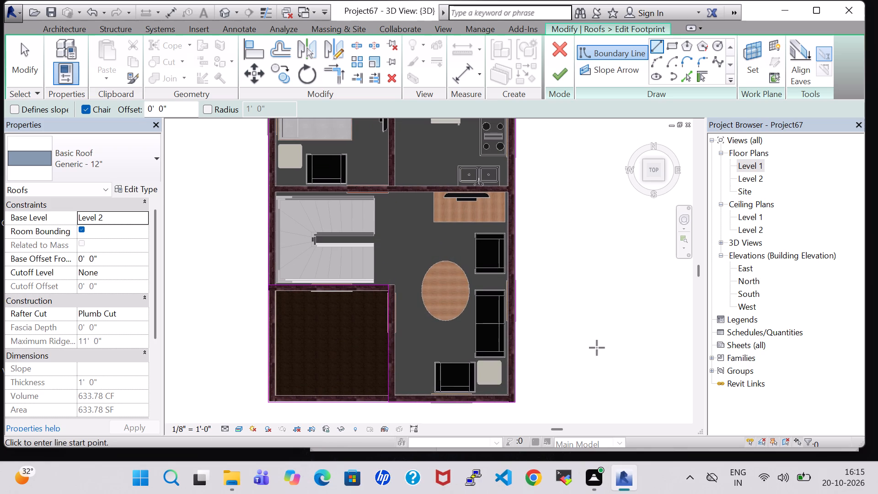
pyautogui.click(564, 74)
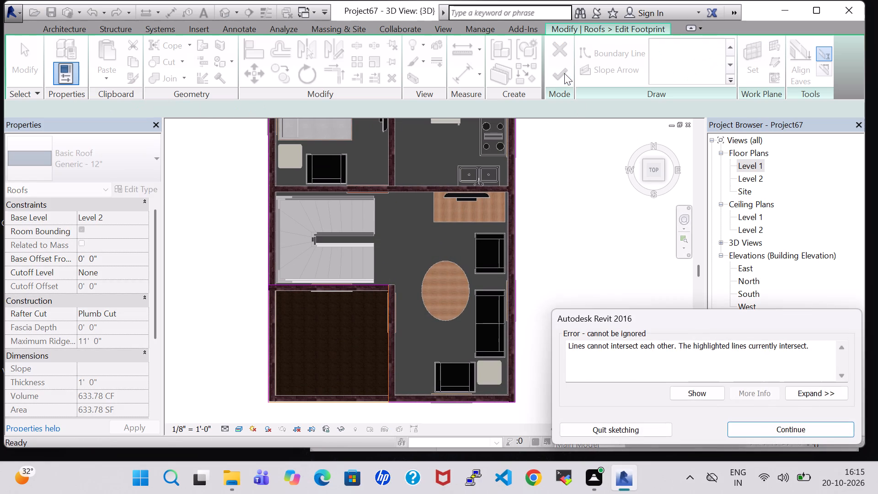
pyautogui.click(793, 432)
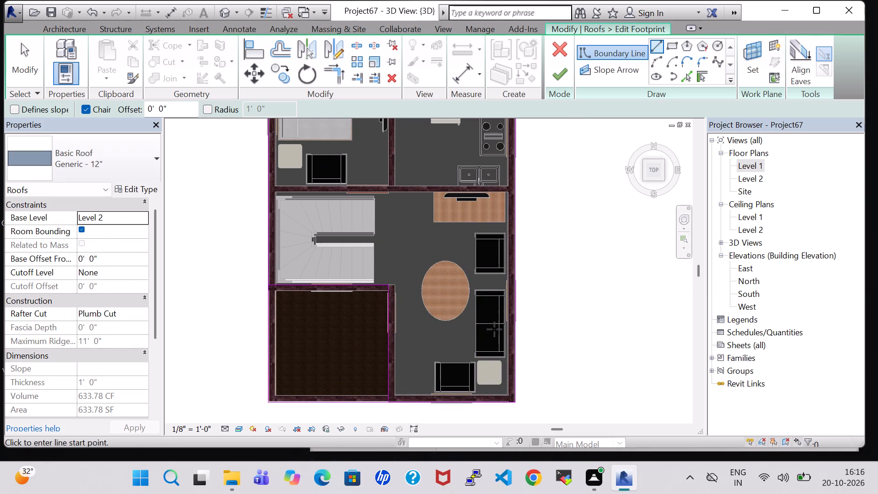
# Discard the roof footprint edit and leave the sketch.
pyautogui.press('Escape')
pyautogui.click(561, 45)
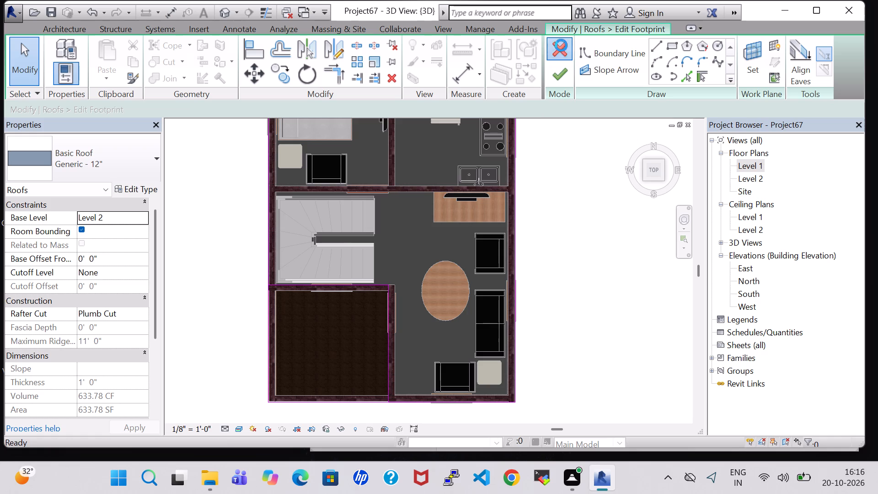
pyautogui.click(487, 245)
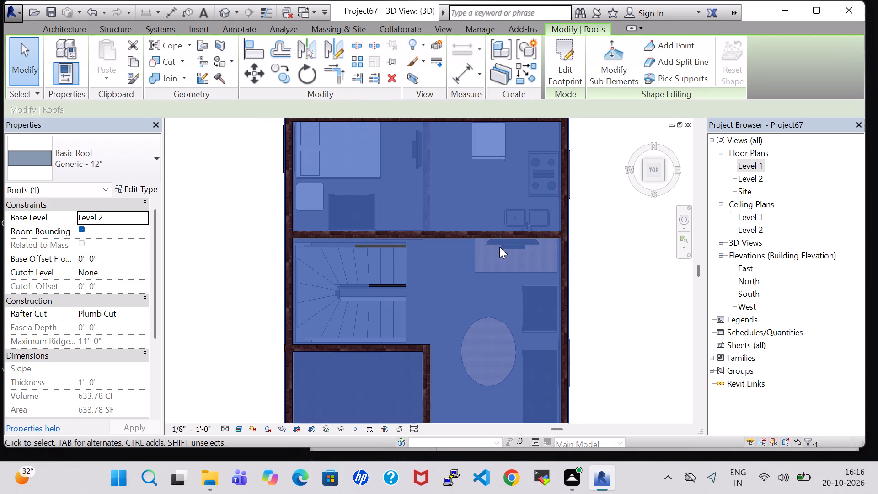
# Delete the Generic - 12" roof at Level 2, selecting it in the front 3D view.
pyautogui.click(596, 282)
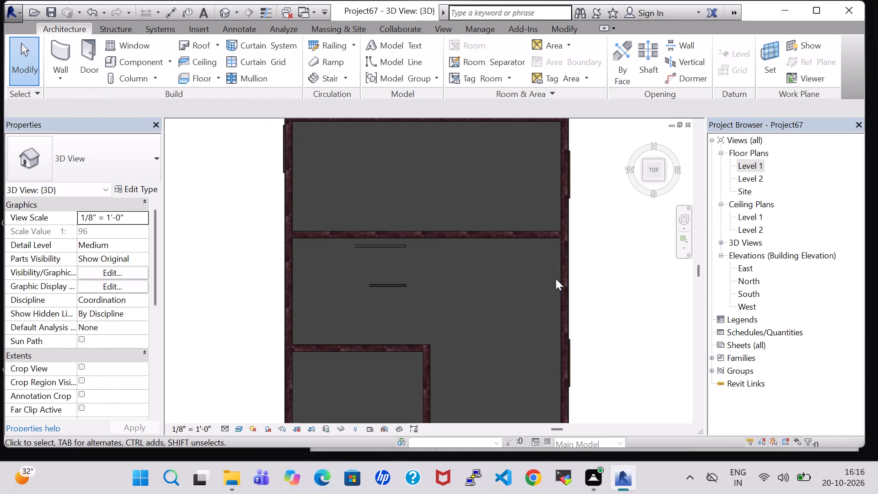
pyautogui.click(556, 279)
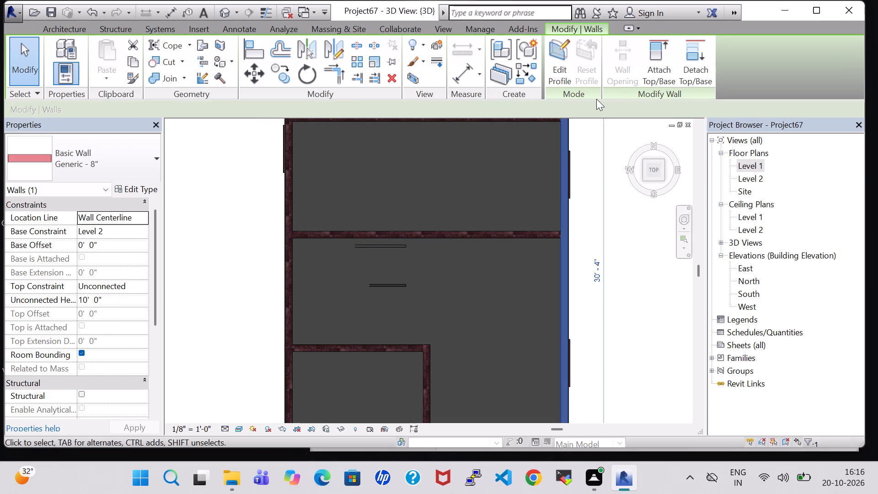
pyautogui.click(626, 305)
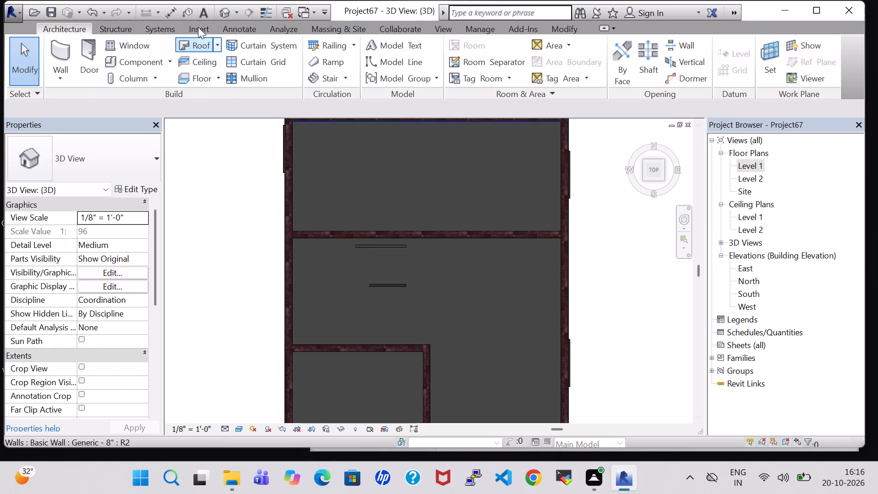
pyautogui.click(228, 14)
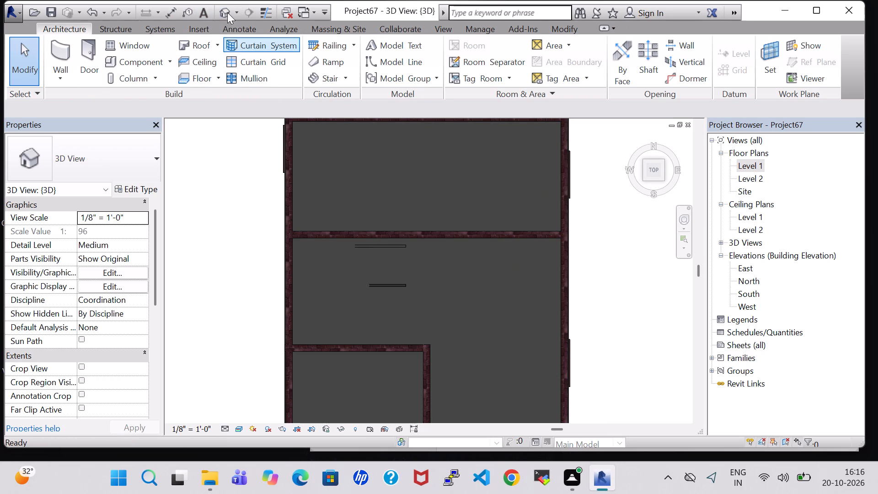
pyautogui.doubleClick(223, 12)
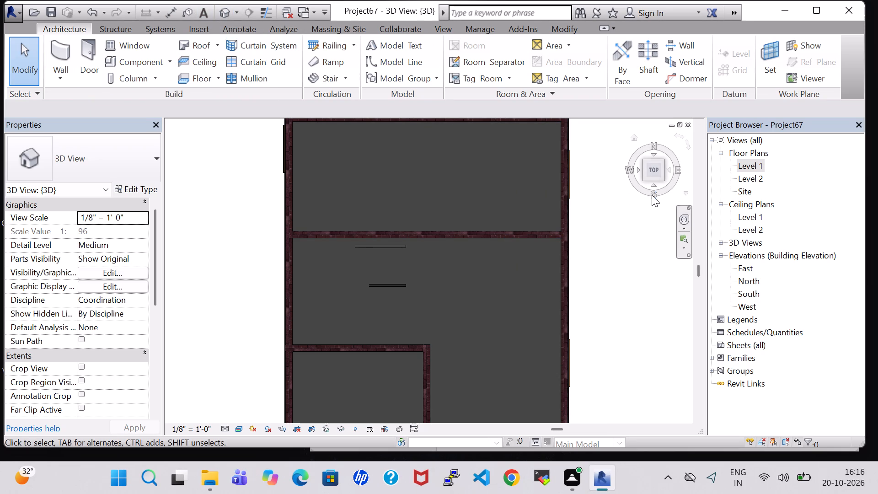
pyautogui.click(651, 193)
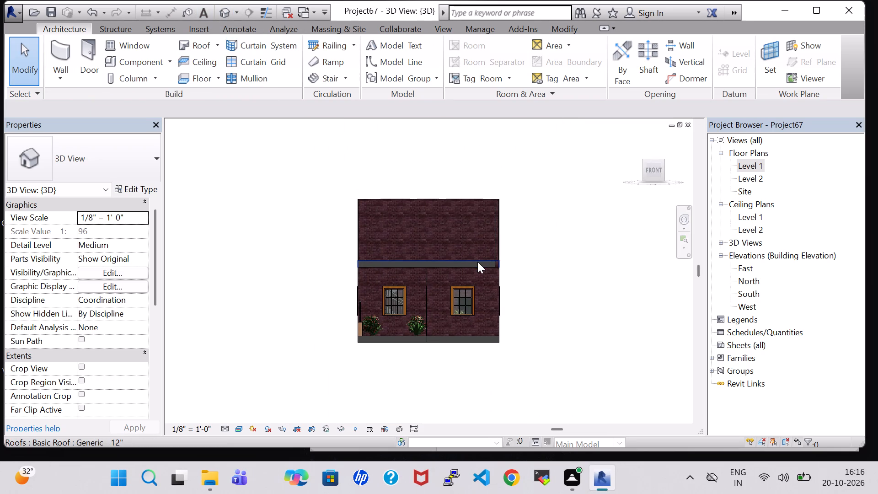
pyautogui.click(481, 265)
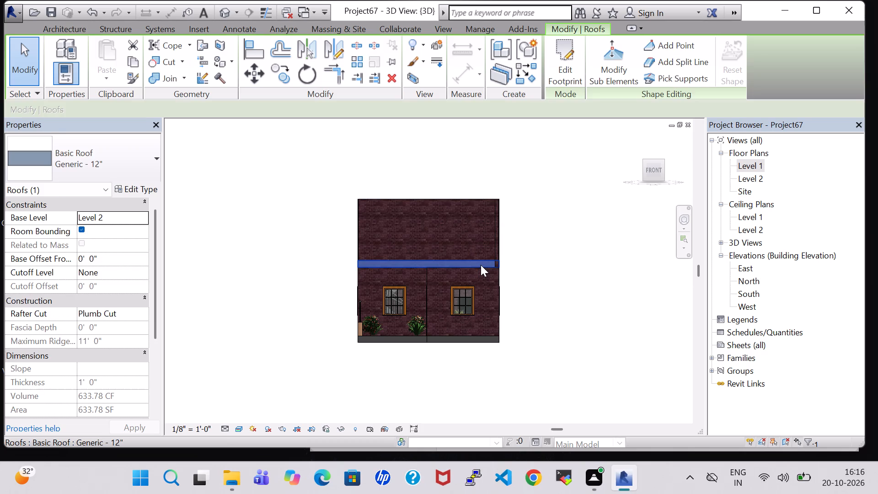
pyautogui.press('Delete')
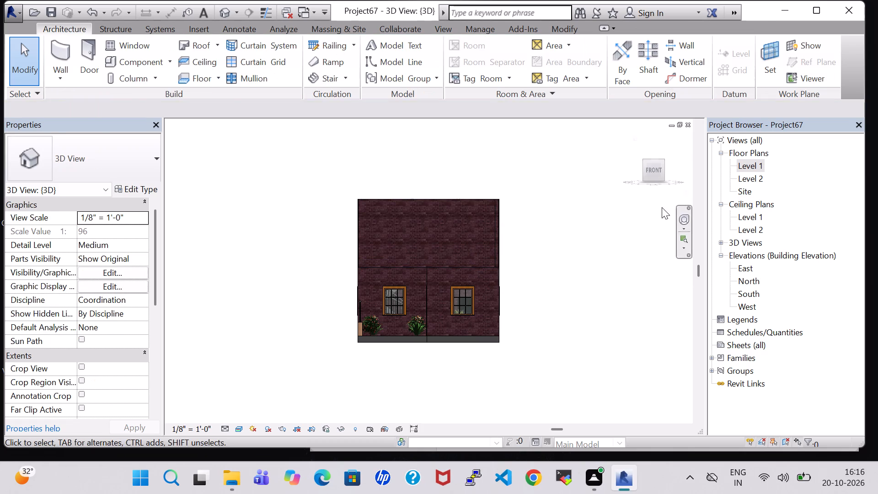
# Open the Level 2 floor plan and start a Generic - 12" floor boundary sketch.
pyautogui.doubleClick(759, 179)
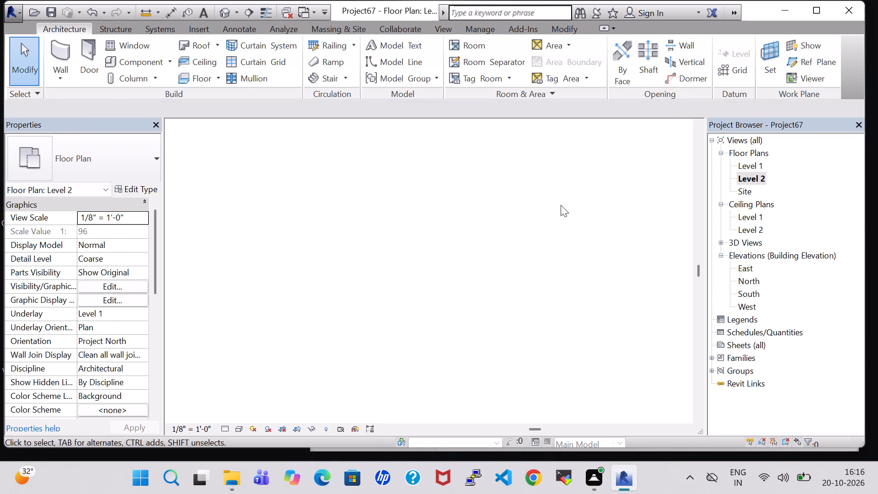
pyautogui.scroll(-2, 557, 207)
pyautogui.middleClick(557, 207)
pyautogui.moveTo(557, 208); pyautogui.dragTo(579, 324, button='middle')
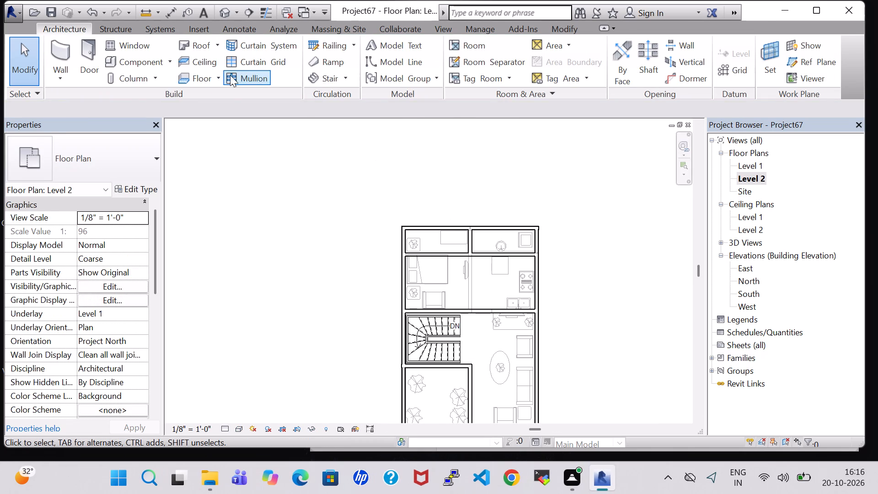
pyautogui.click(202, 75)
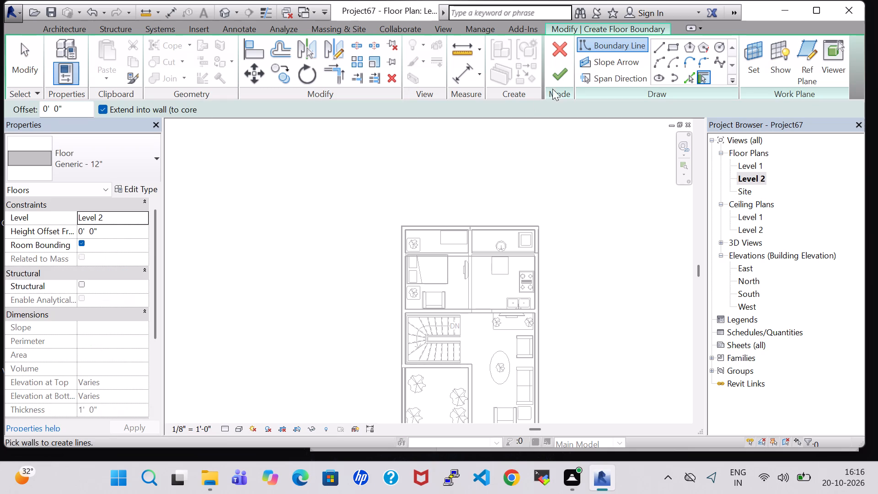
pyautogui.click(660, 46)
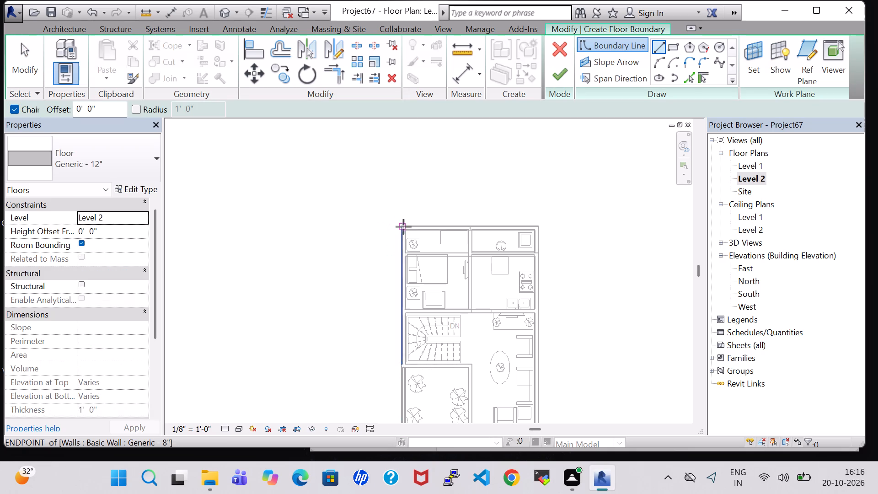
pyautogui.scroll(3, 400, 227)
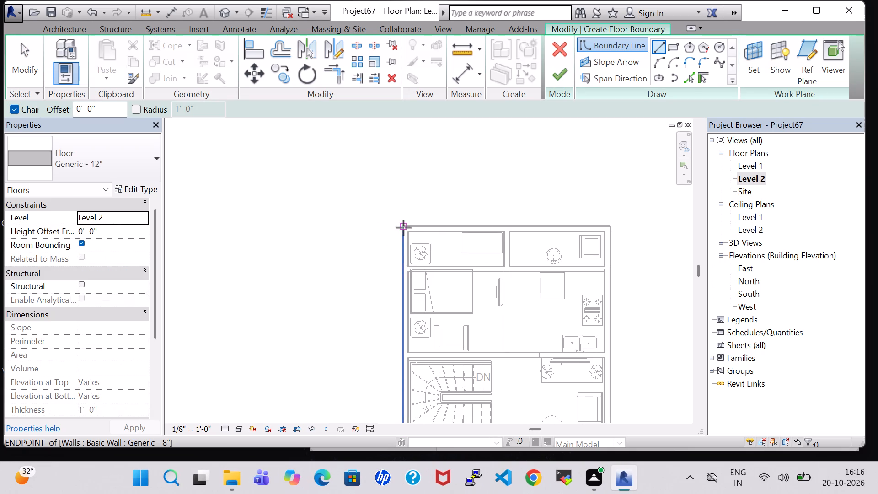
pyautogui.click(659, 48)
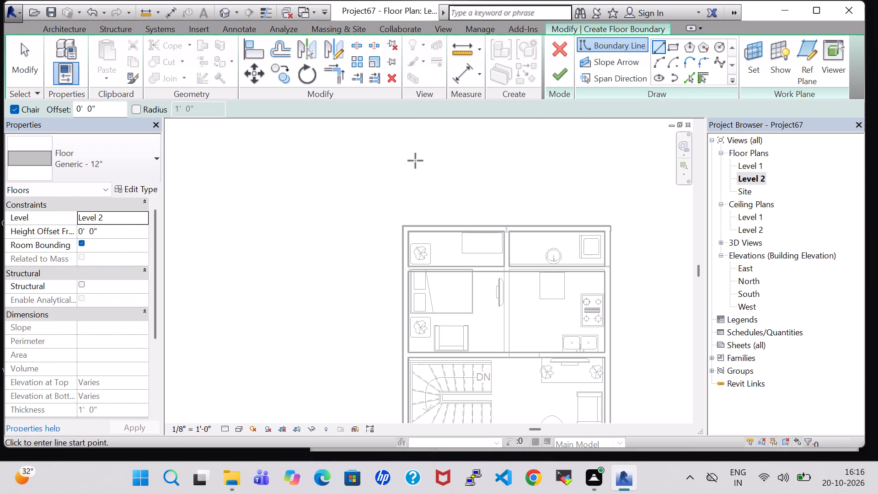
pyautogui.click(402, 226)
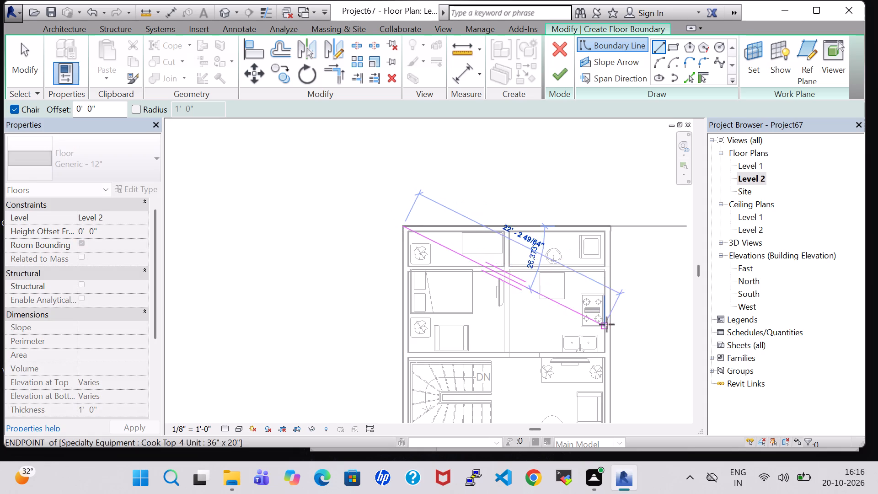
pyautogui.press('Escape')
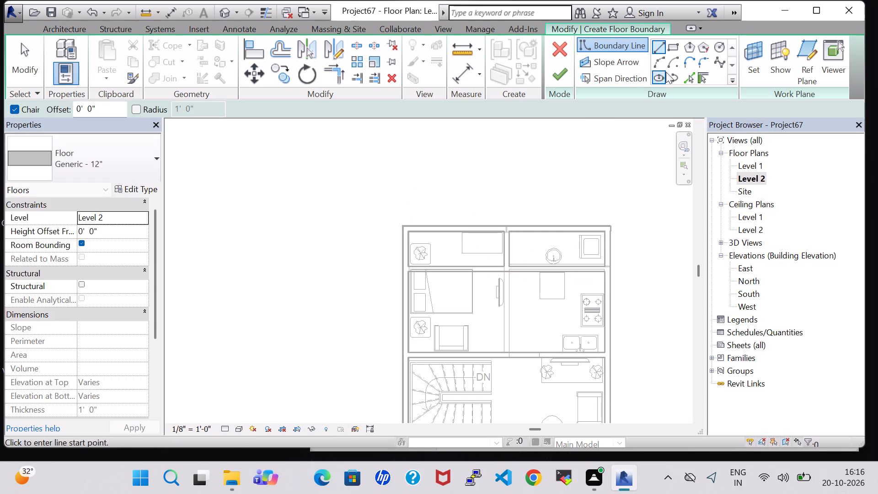
# Create a rectangular floor about 20'-8" by 13'-1" over the bedroom, kitchen and the two small rooms beyond them.
pyautogui.click(675, 42)
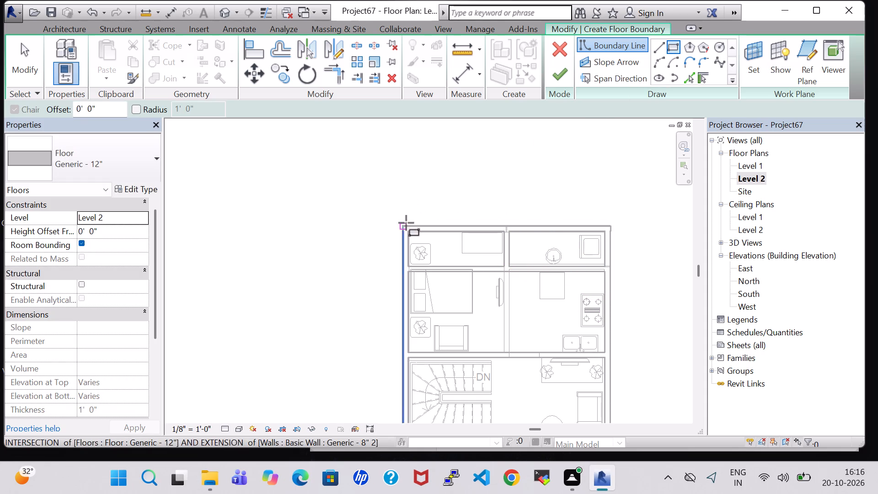
pyautogui.click(402, 226)
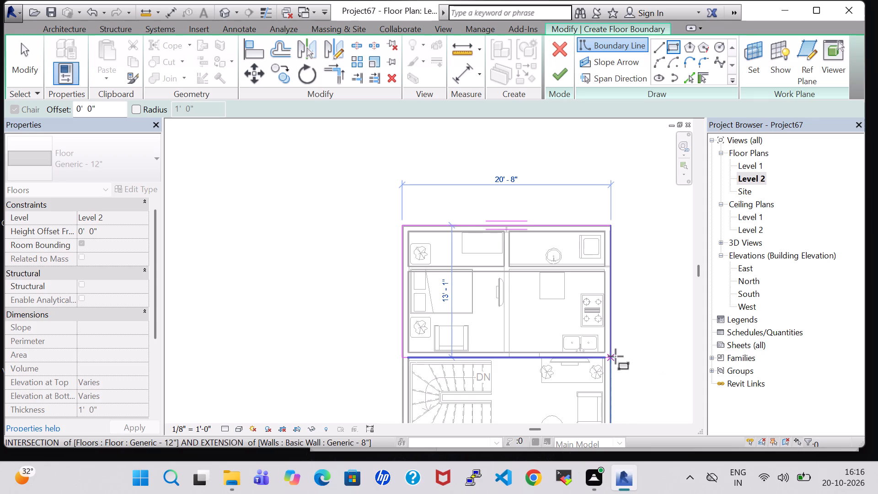
pyautogui.scroll(4, 611, 357)
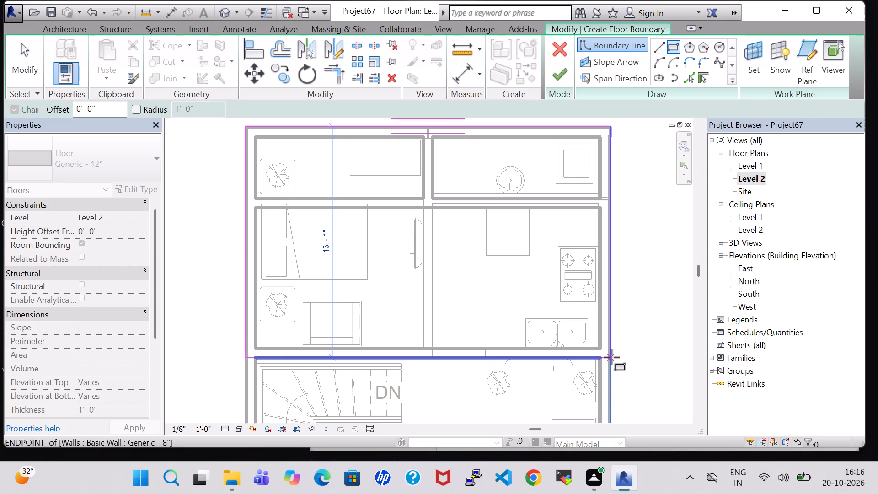
pyautogui.click(612, 358)
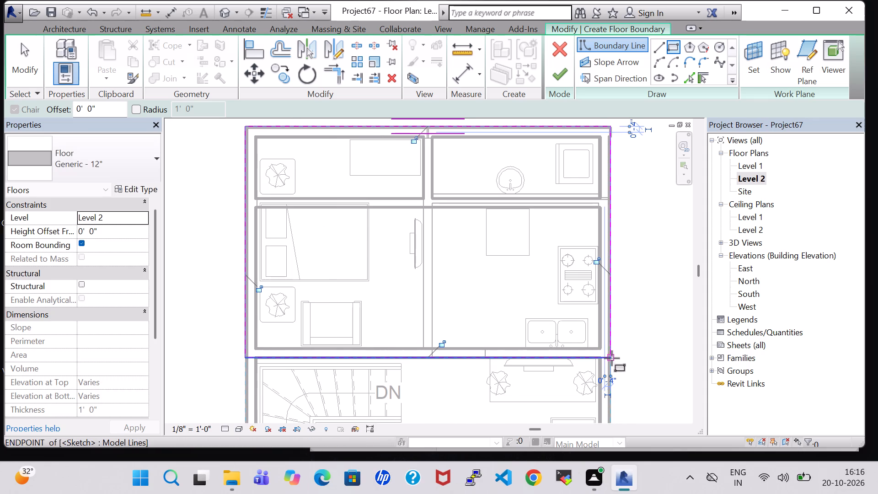
pyautogui.click(569, 70)
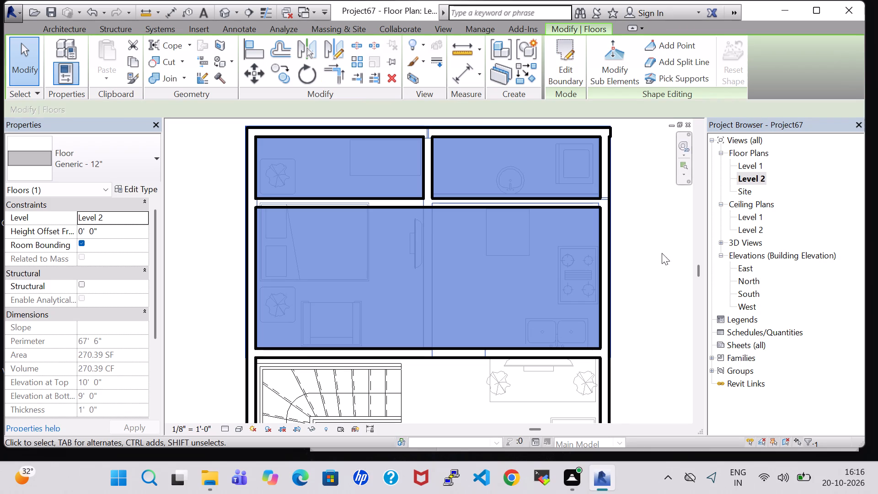
# Create a Generic - 12" Level 2 floor over the planted court, sketching its line boundary along the outer wall faces, about 10'-6" wide.
pyautogui.scroll(-3, 650, 266)
pyautogui.moveTo(652, 303); pyautogui.dragTo(652, 302, button='middle')
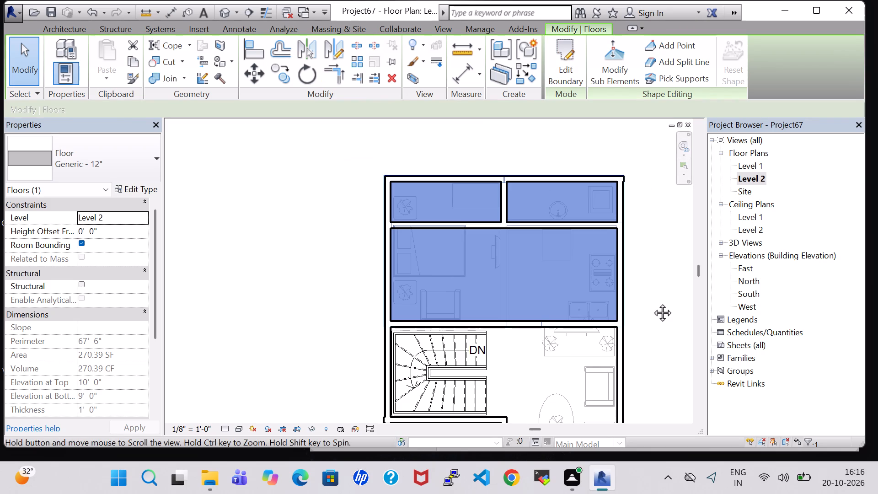
pyautogui.moveTo(652, 302); pyautogui.dragTo(626, 199, button='middle')
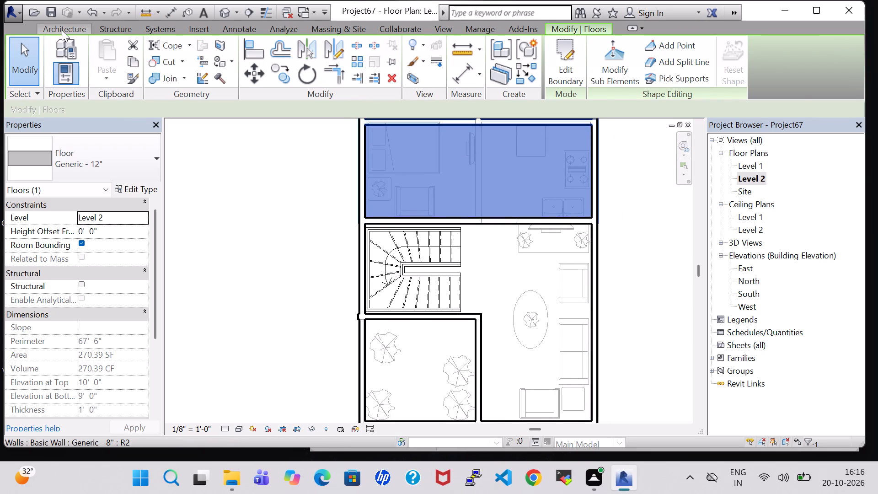
pyautogui.click(62, 30)
pyautogui.click(188, 76)
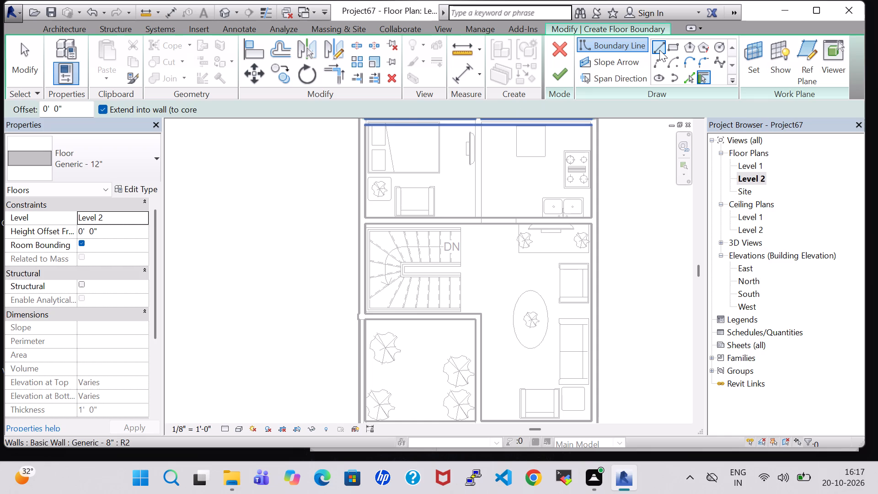
pyautogui.click(659, 50)
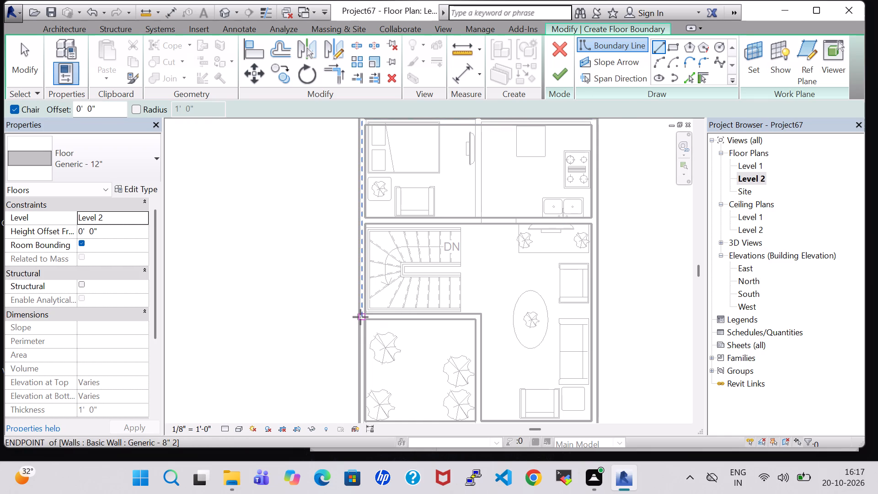
pyautogui.click(358, 313)
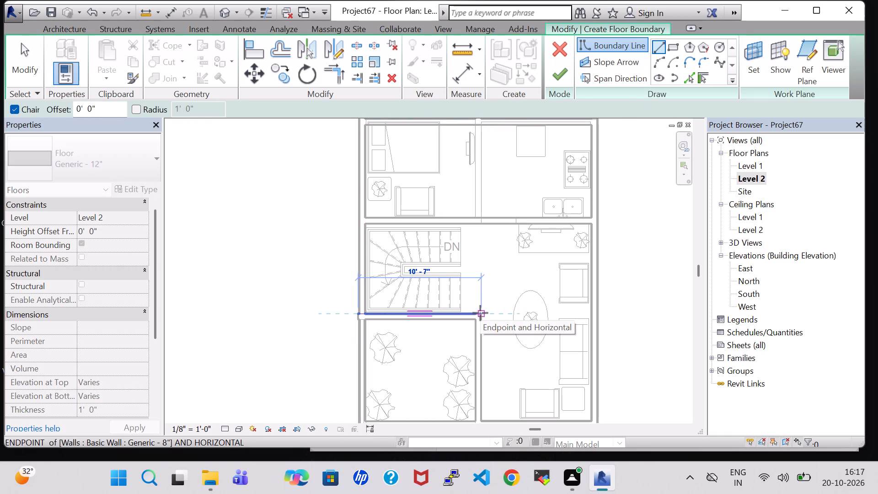
pyautogui.click(480, 315)
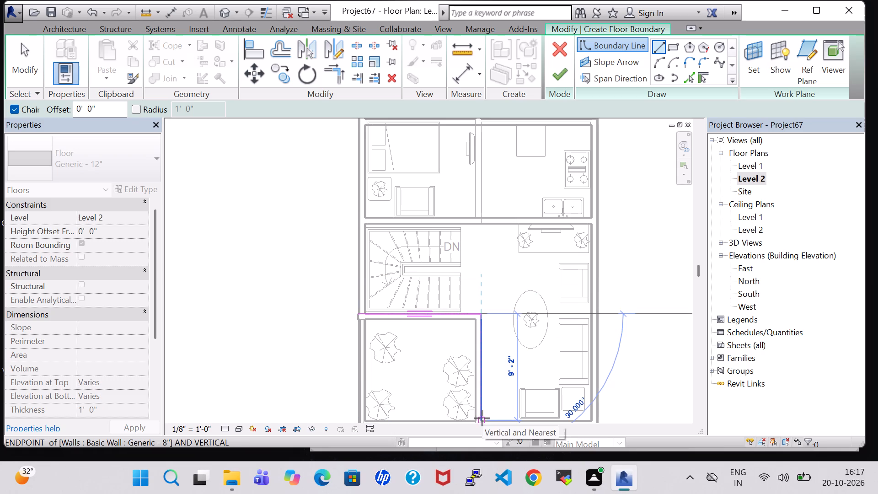
pyautogui.moveTo(482, 418); pyautogui.dragTo(485, 375, button='middle')
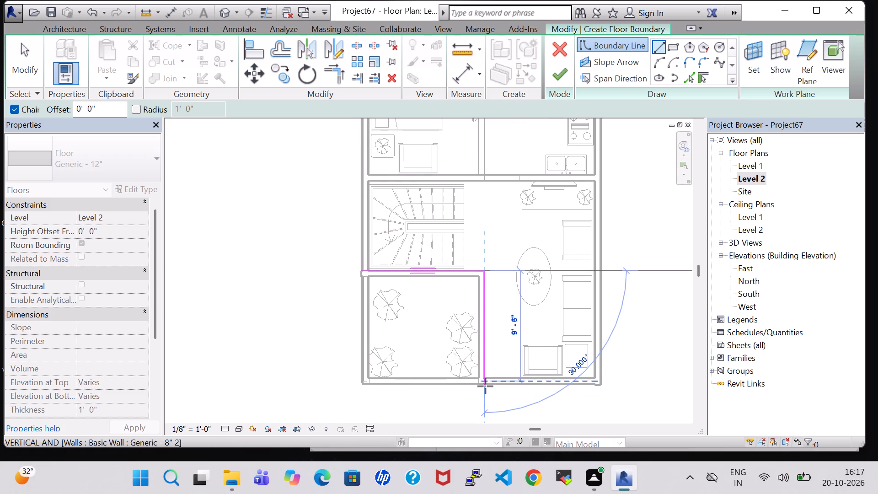
pyautogui.click(485, 384)
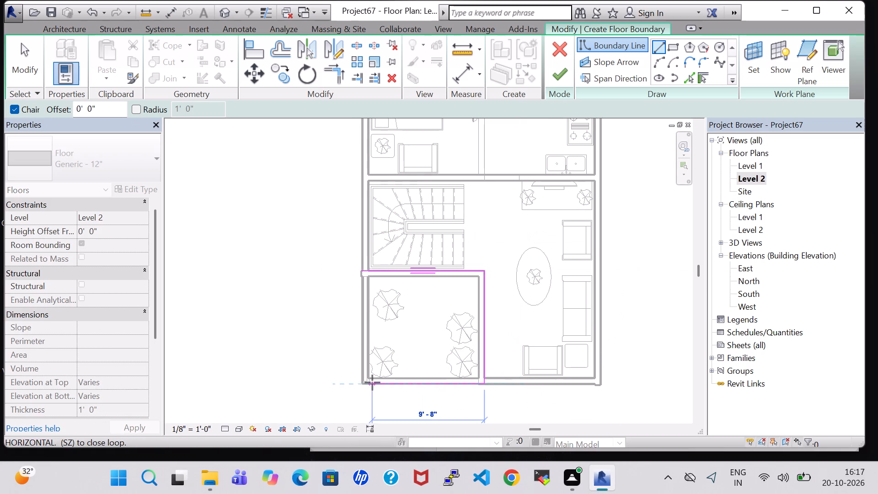
pyautogui.click(362, 383)
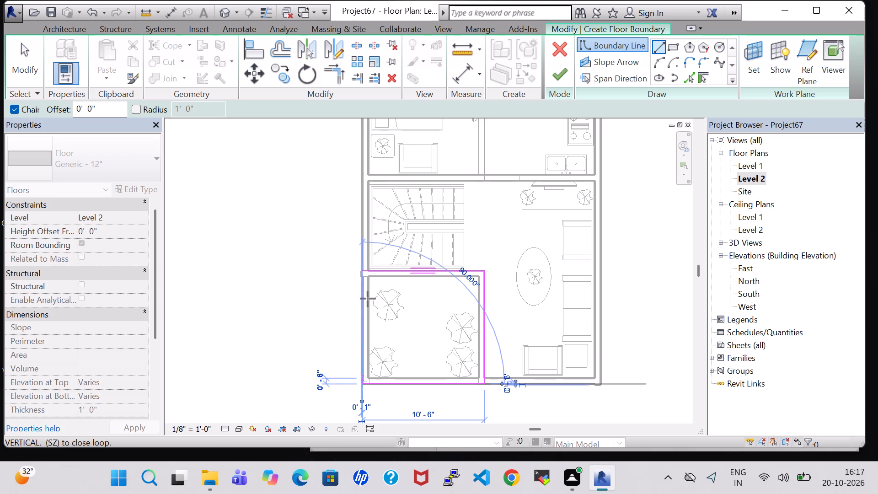
pyautogui.click(360, 272)
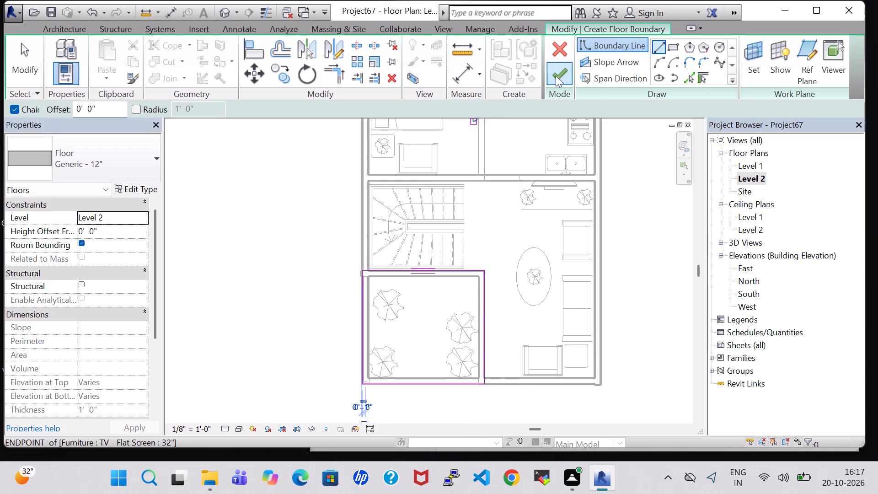
pyautogui.click(556, 75)
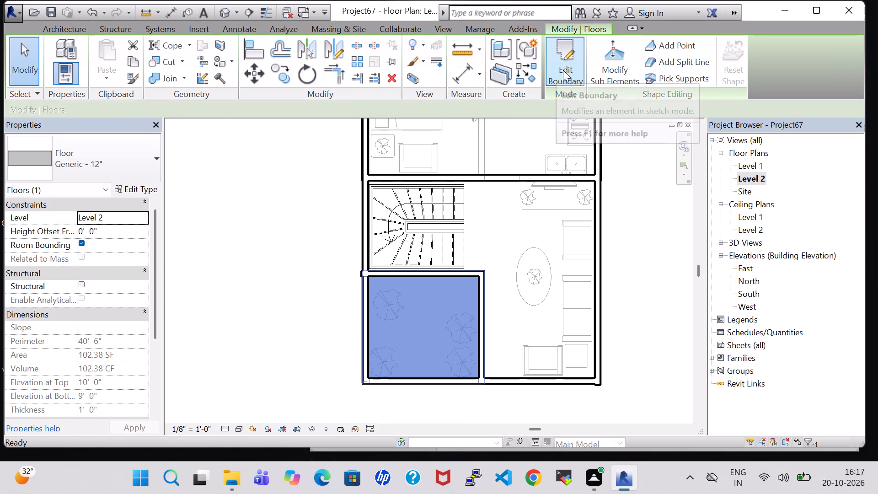
# Create a rectangular Generic - 12" Level 2 floor about 10'-1" by 17'-7" over the hall beside the stair and planted court.
pyautogui.click(68, 32)
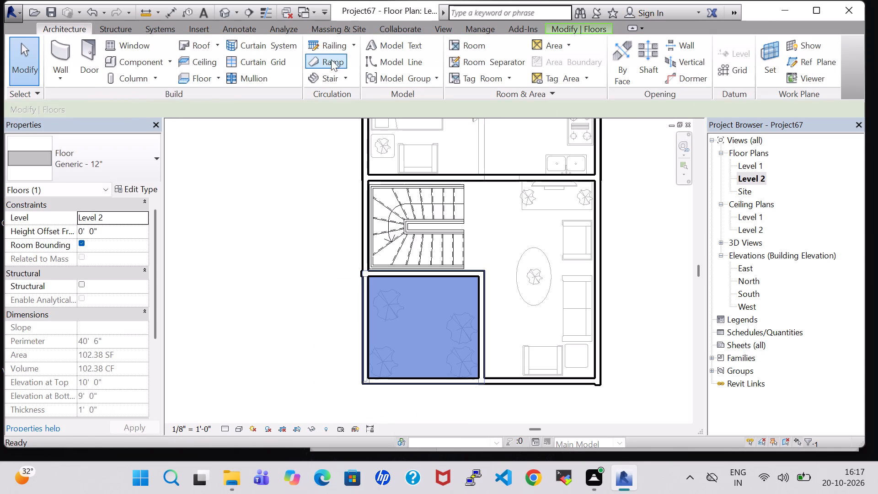
pyautogui.click(209, 78)
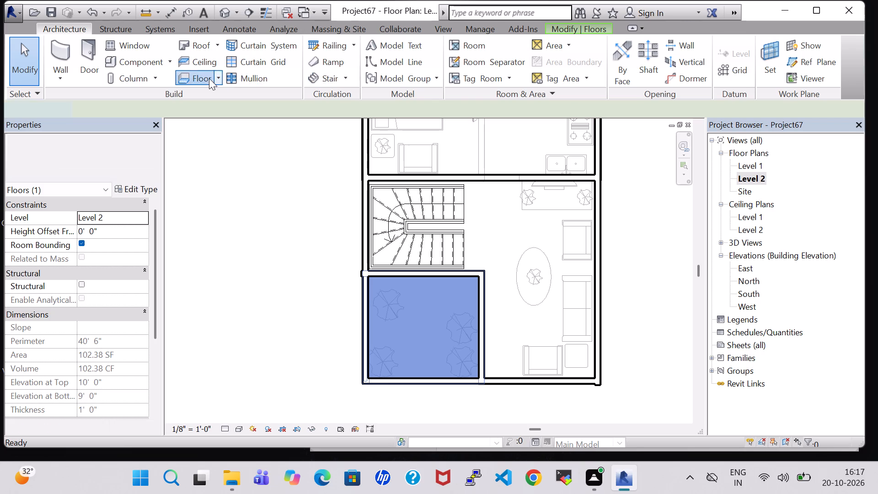
pyautogui.click(669, 51)
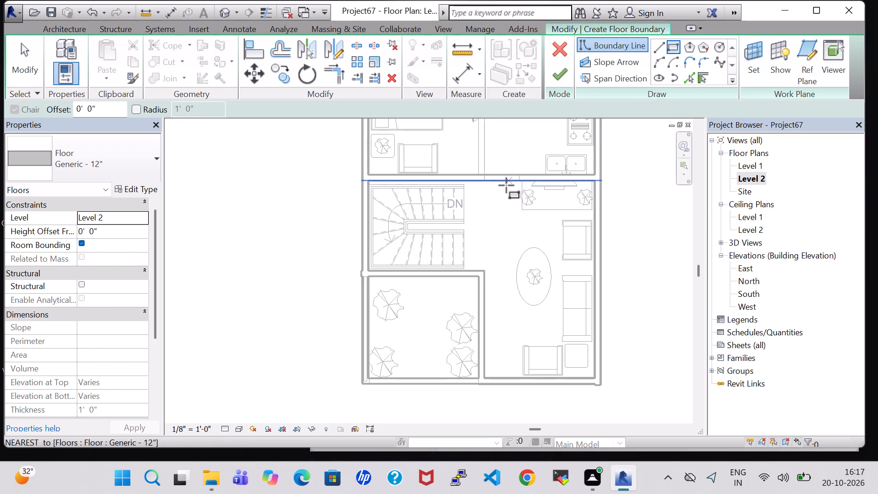
pyautogui.click(485, 183)
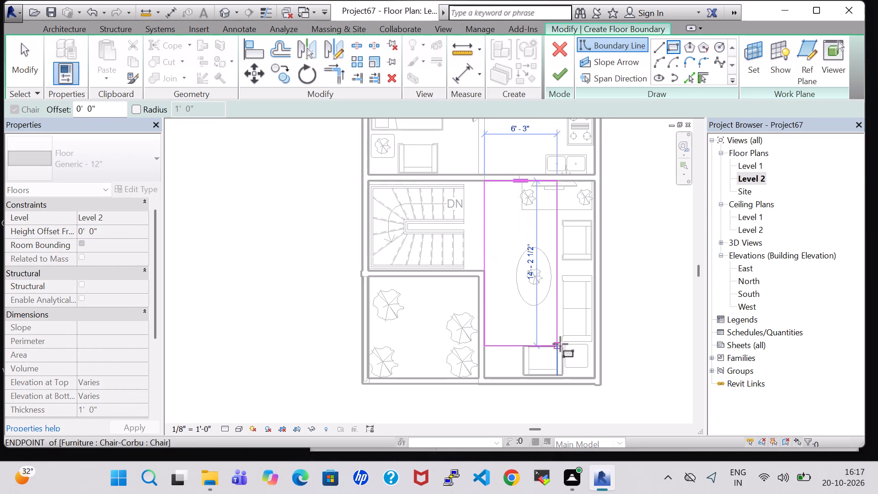
pyautogui.click(602, 383)
pyautogui.click(565, 76)
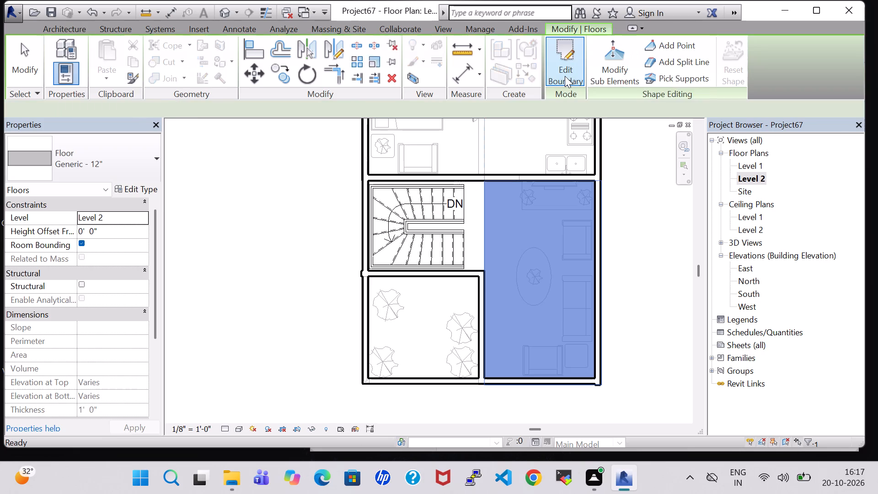
# Examine the new Level 2 floors and the opening around the stair in the 3D view, from above and at an angle.
pyautogui.click(222, 7)
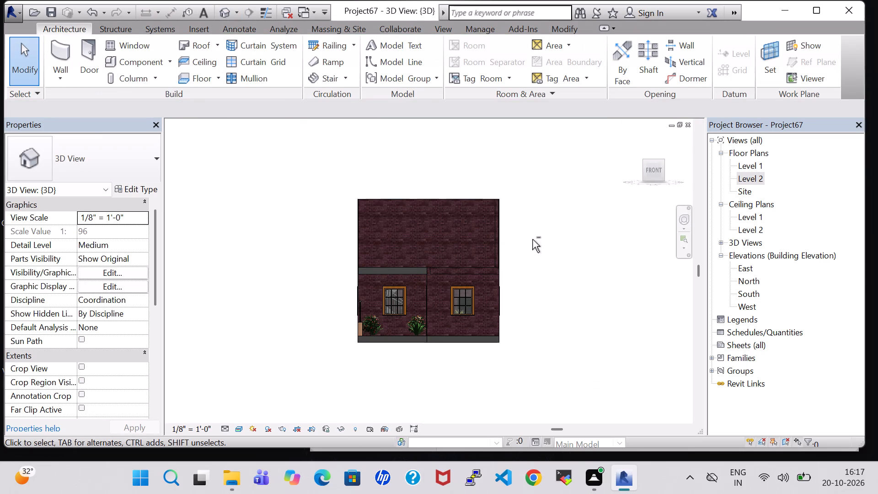
pyautogui.click(654, 153)
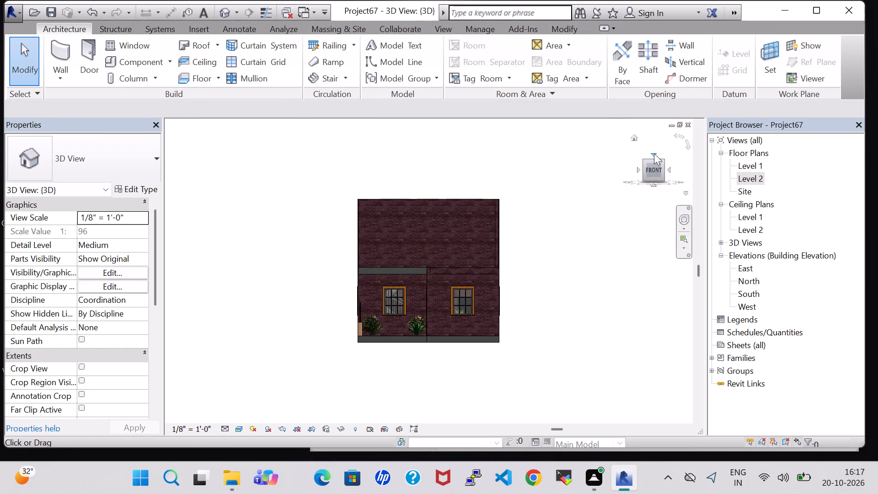
pyautogui.scroll(2, 467, 287)
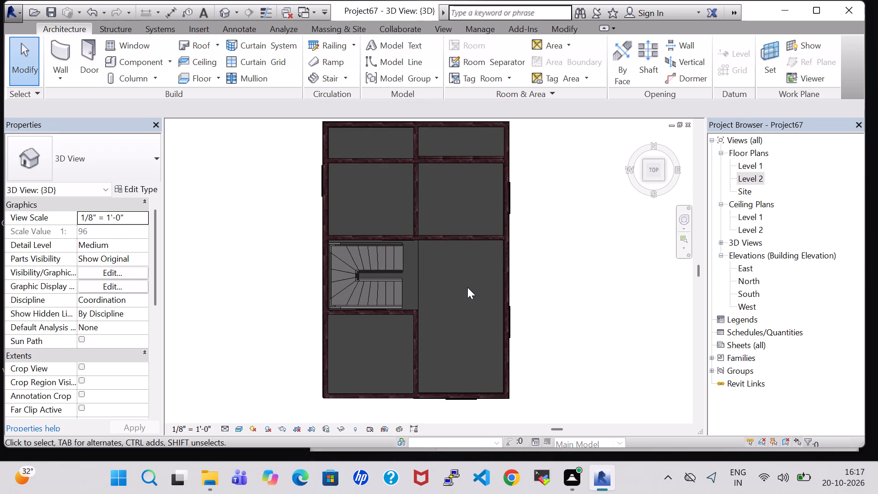
pyautogui.scroll(2, 467, 287)
pyautogui.moveTo(536, 302); pyautogui.dragTo(524, 220, button='middle')
pyautogui.keyDown('shift'); pyautogui.moveTo(522, 217); pyautogui.dragTo(505, 197, button='middle'); pyautogui.keyUp('shift')
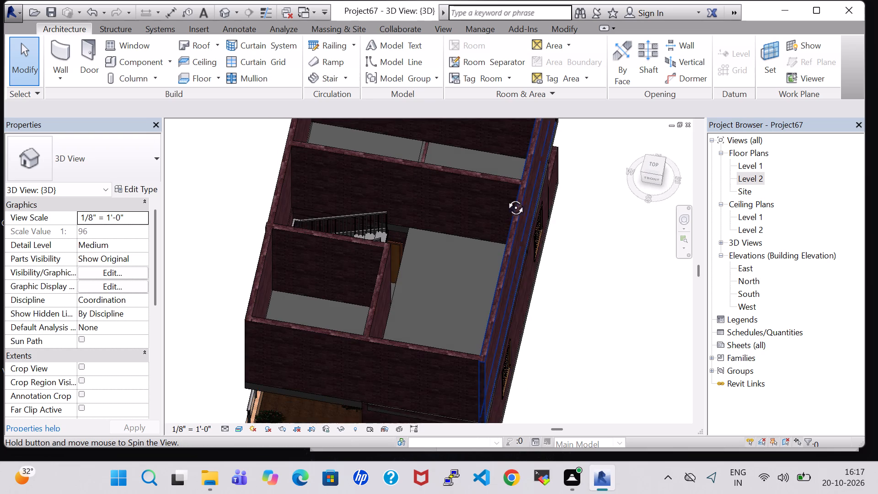
pyautogui.keyDown('shift'); pyautogui.moveTo(505, 197); pyautogui.dragTo(503, 196, button='middle'); pyautogui.keyUp('shift')
pyautogui.moveTo(476, 244); pyautogui.dragTo(402, 254, button='middle')
pyautogui.middleClick(402, 254)
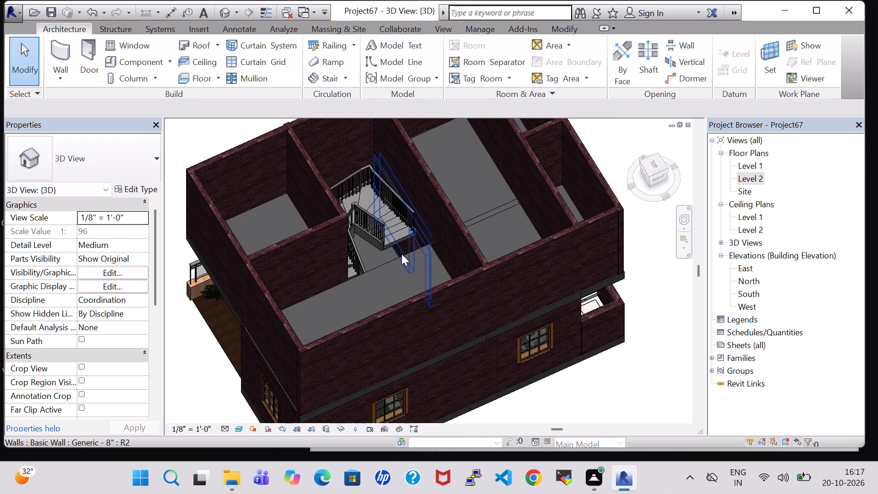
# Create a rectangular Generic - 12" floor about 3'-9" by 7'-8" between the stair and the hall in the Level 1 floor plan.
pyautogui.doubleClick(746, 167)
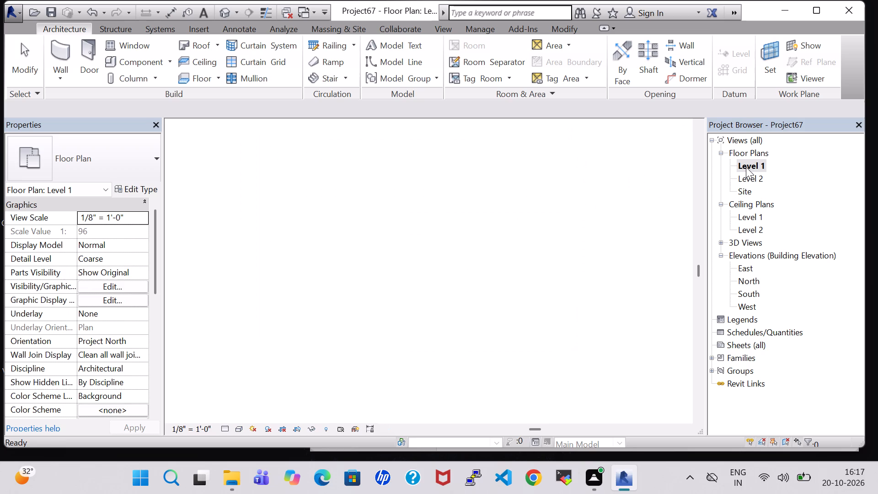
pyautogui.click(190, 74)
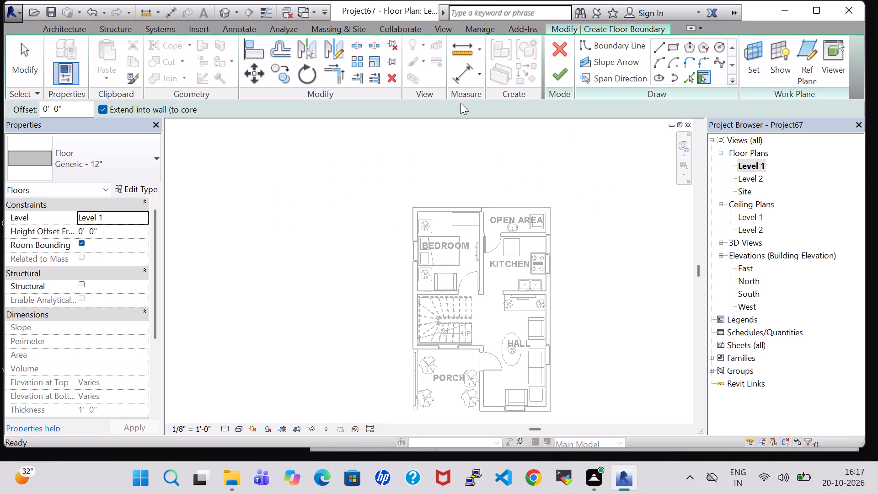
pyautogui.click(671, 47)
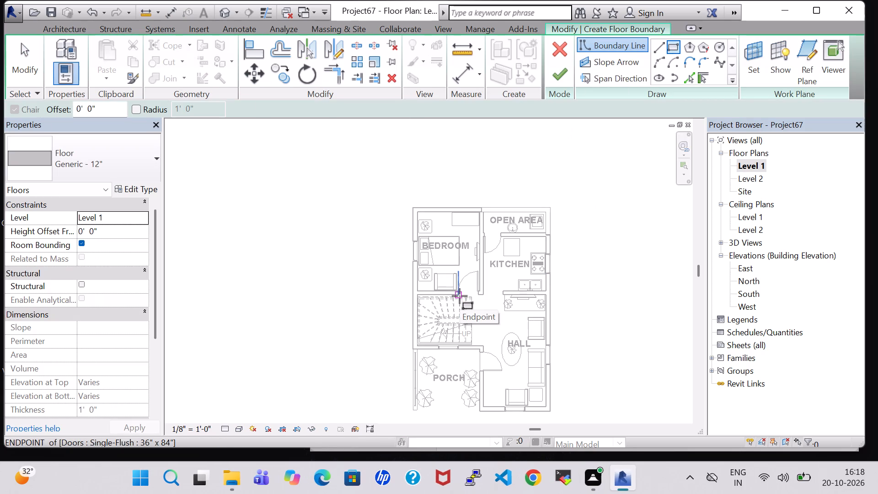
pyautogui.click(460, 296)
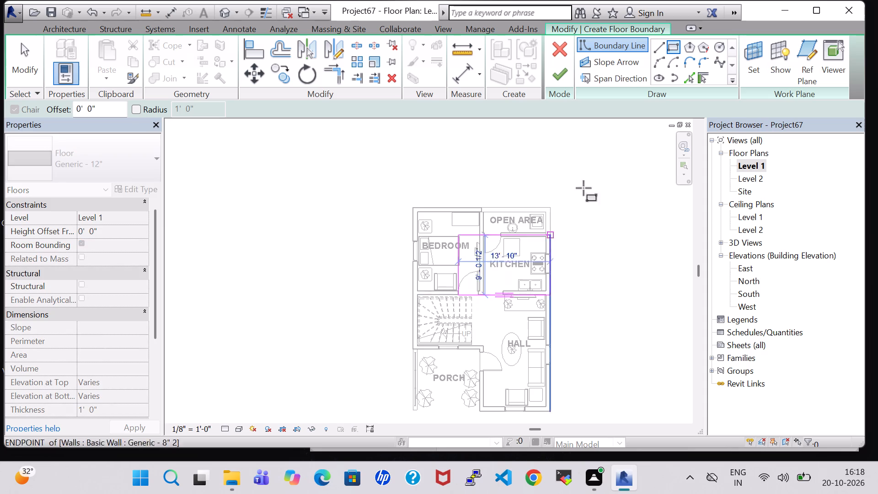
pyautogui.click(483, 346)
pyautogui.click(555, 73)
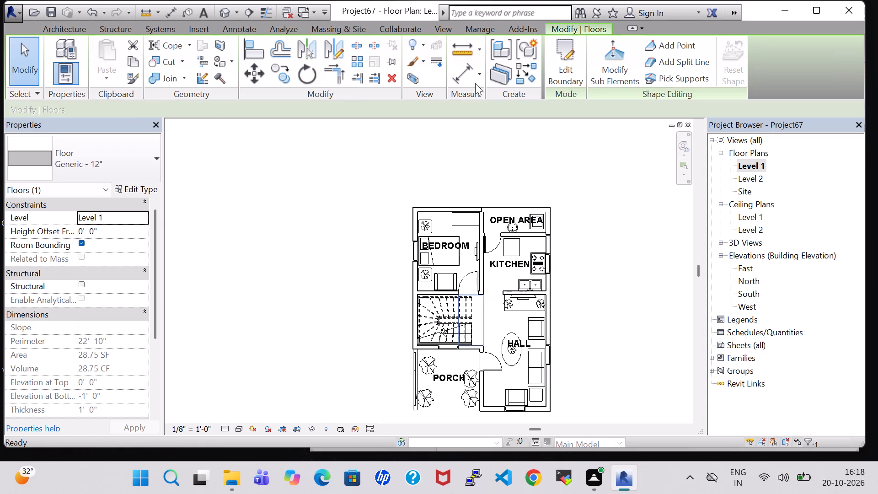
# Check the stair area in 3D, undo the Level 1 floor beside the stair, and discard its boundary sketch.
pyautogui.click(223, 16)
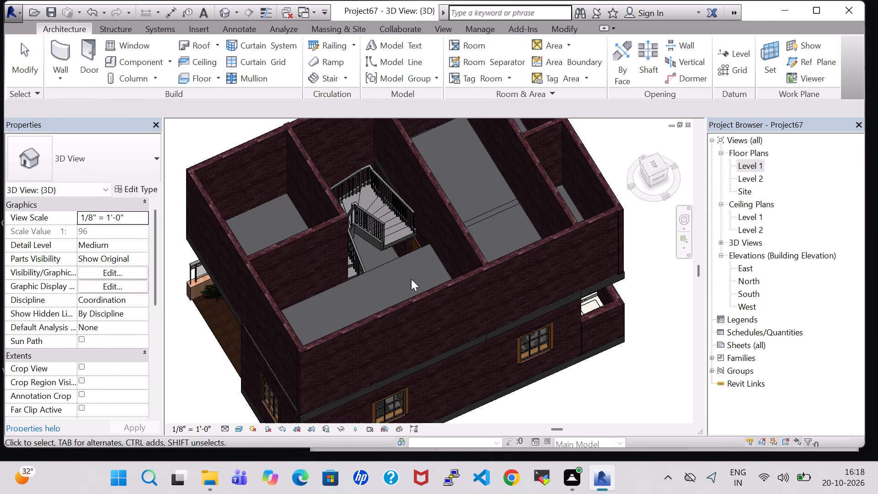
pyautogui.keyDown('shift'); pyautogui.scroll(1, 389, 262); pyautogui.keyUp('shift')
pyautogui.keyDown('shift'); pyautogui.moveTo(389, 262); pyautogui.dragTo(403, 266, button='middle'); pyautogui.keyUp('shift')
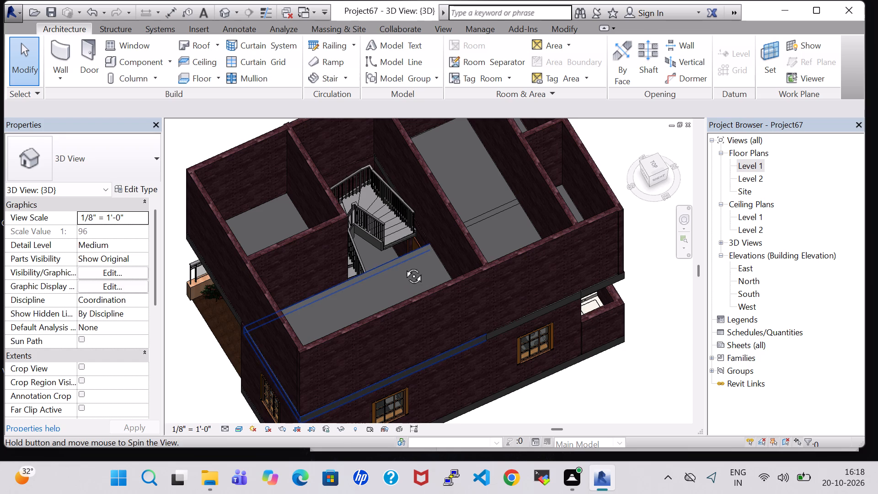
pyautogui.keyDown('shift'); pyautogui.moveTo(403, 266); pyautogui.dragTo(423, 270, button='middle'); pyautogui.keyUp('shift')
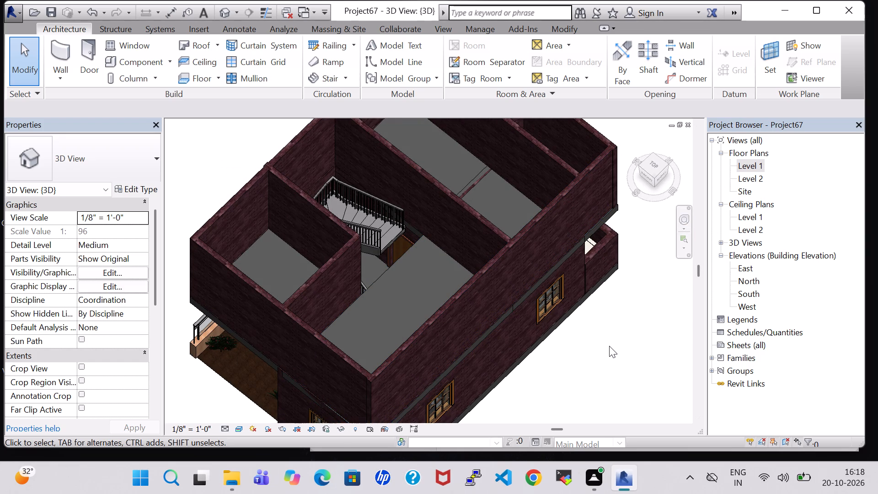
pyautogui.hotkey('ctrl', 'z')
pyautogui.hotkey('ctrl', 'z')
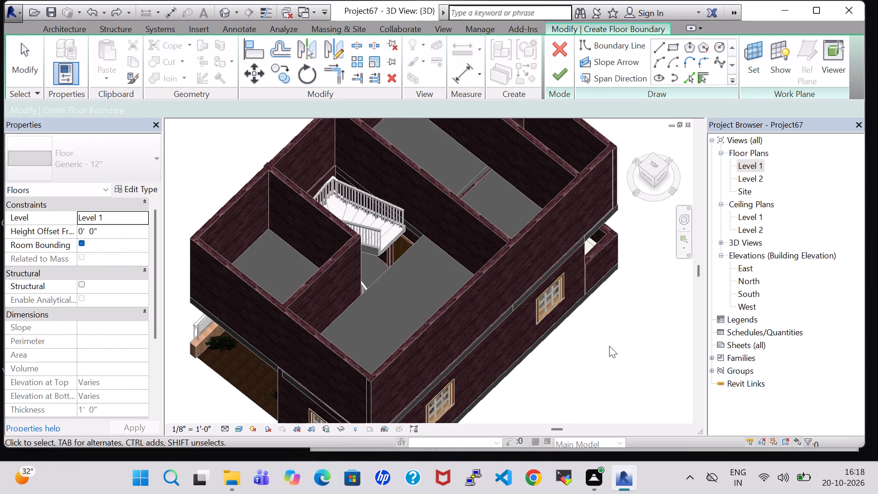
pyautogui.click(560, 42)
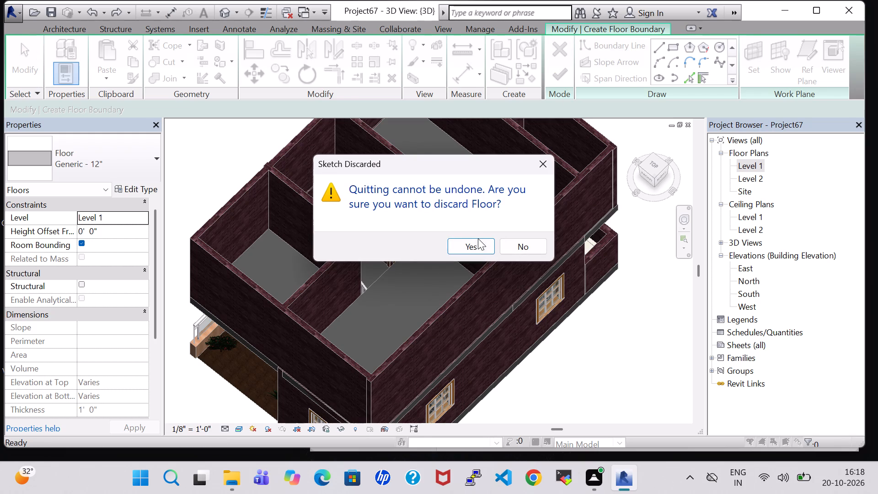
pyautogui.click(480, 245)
# Create a rectangular Generic - 12" floor about 2'-3" by 7'-8" between the stair and the hall in the Level 2 floor plan.
pyautogui.doubleClick(757, 183)
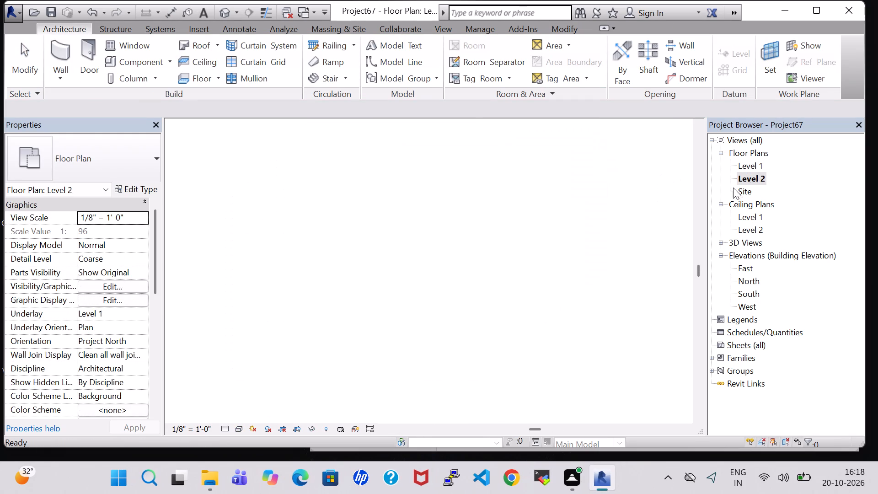
pyautogui.scroll(-2, 553, 261)
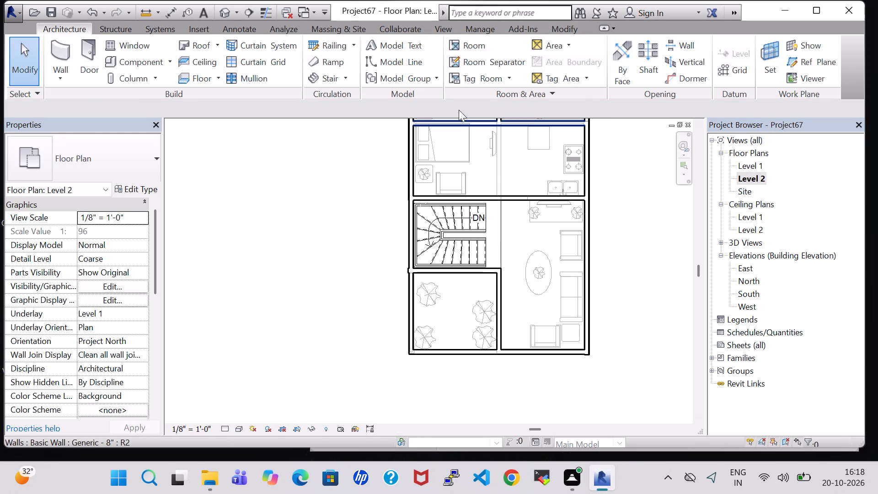
pyautogui.click(193, 73)
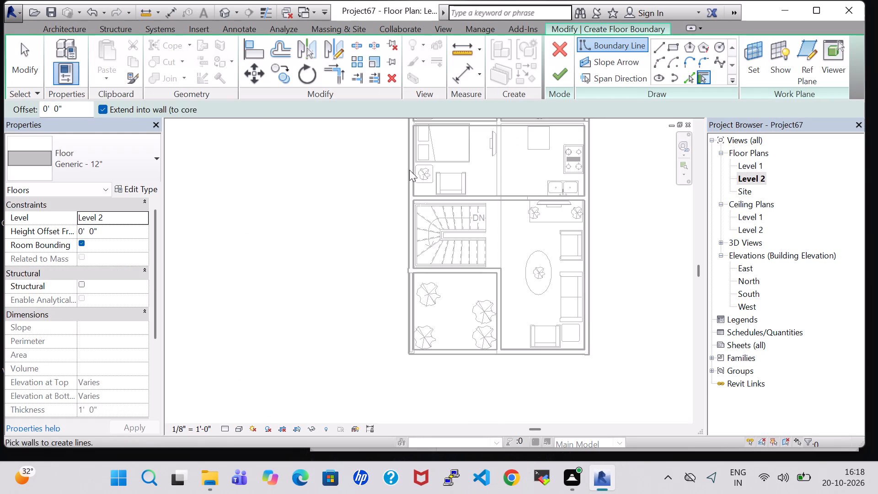
pyautogui.click(674, 41)
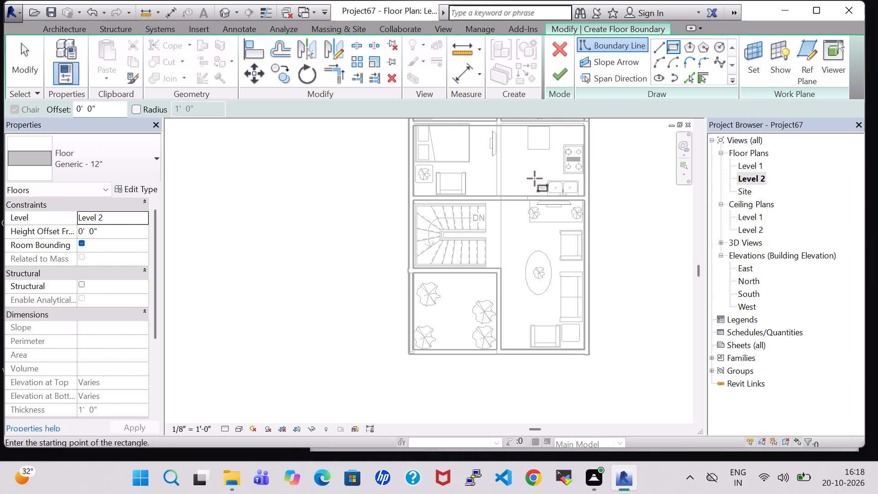
pyautogui.click(483, 203)
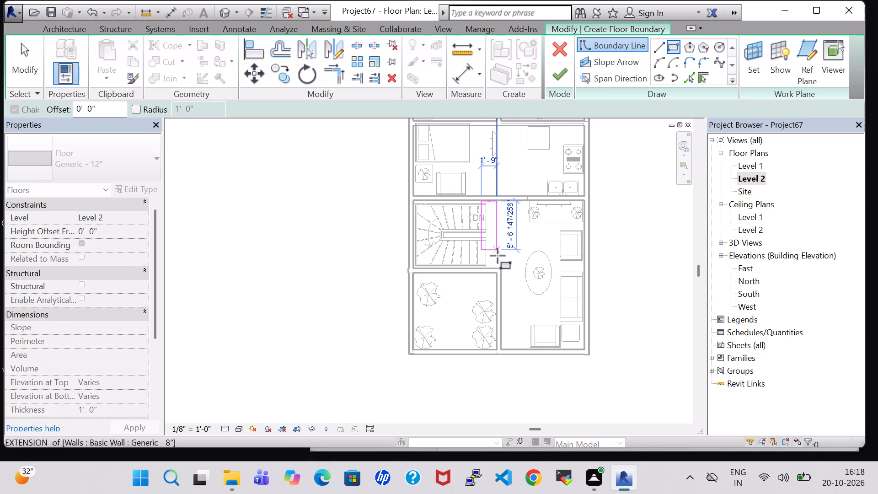
pyautogui.click(502, 266)
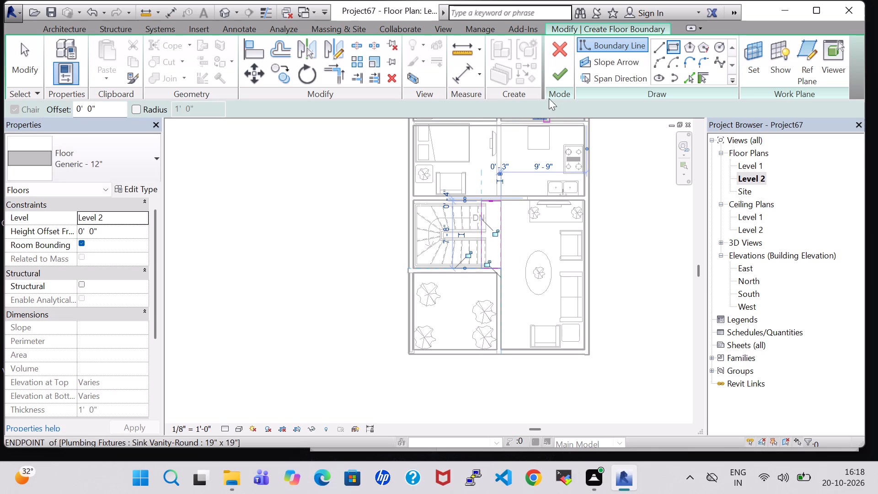
pyautogui.click(553, 81)
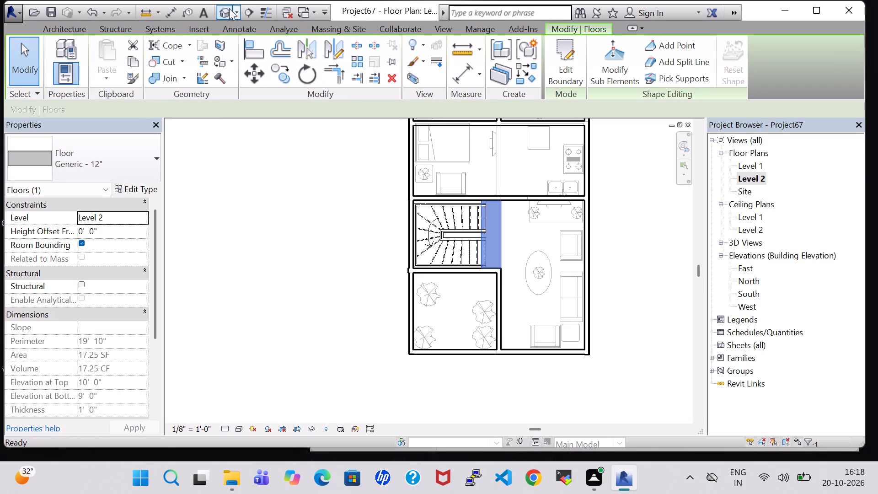
# Examine the new landing floor beside the stair in the 3D view, from above and at an angle.
pyautogui.click(225, 8)
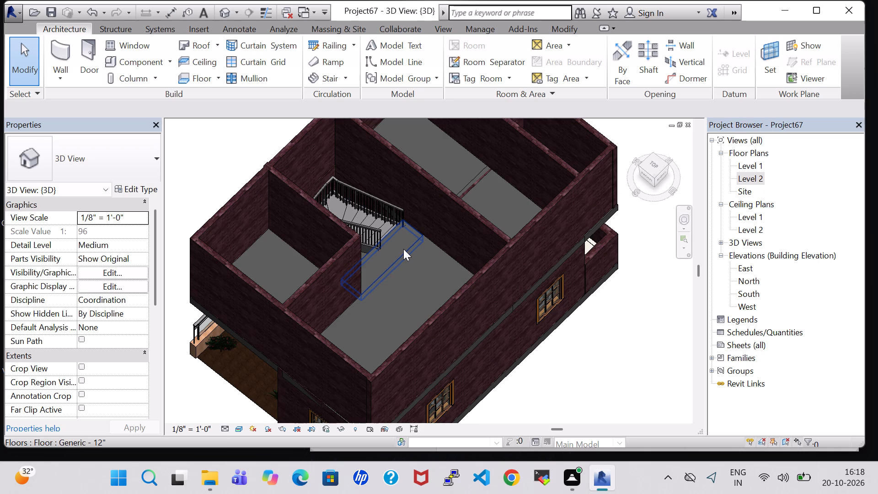
pyautogui.keyDown('shift'); pyautogui.moveTo(403, 251); pyautogui.dragTo(487, 309, button='middle'); pyautogui.keyUp('shift')
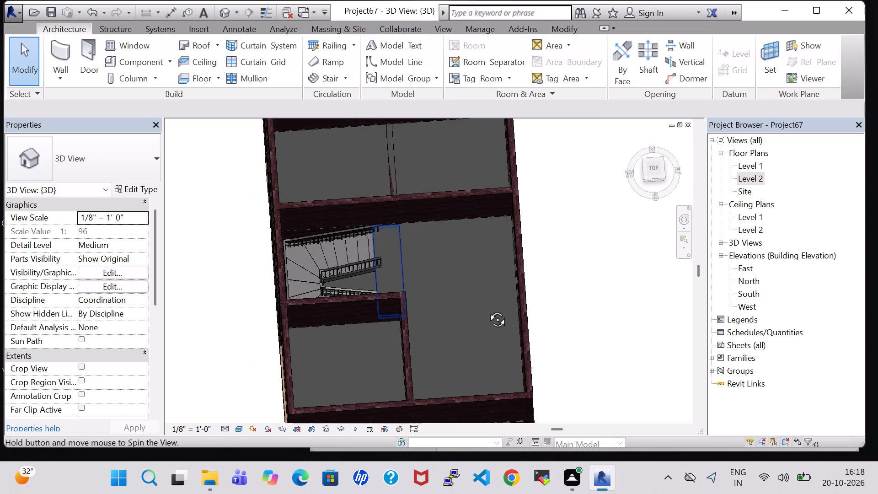
pyautogui.scroll(5, 389, 275)
pyautogui.middleClick(420, 275)
pyautogui.keyDown('shift'); pyautogui.middleClick(422, 209); pyautogui.keyUp('shift')
pyautogui.keyDown('shift'); pyautogui.middleClick(422, 209); pyautogui.keyUp('shift')
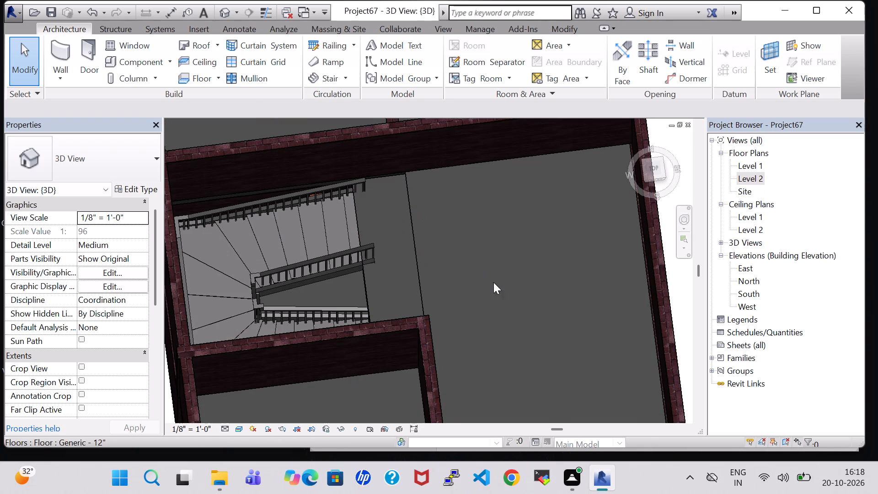
pyautogui.middleClick(440, 318)
pyautogui.keyDown('shift'); pyautogui.moveTo(444, 270); pyautogui.dragTo(440, 231, button='middle'); pyautogui.keyUp('shift')
pyautogui.keyDown('shift'); pyautogui.middleClick(440, 215); pyautogui.keyUp('shift')
pyautogui.middleClick(420, 277)
pyautogui.keyDown('shift'); pyautogui.moveTo(420, 277); pyautogui.dragTo(432, 268, button='middle'); pyautogui.keyUp('shift')
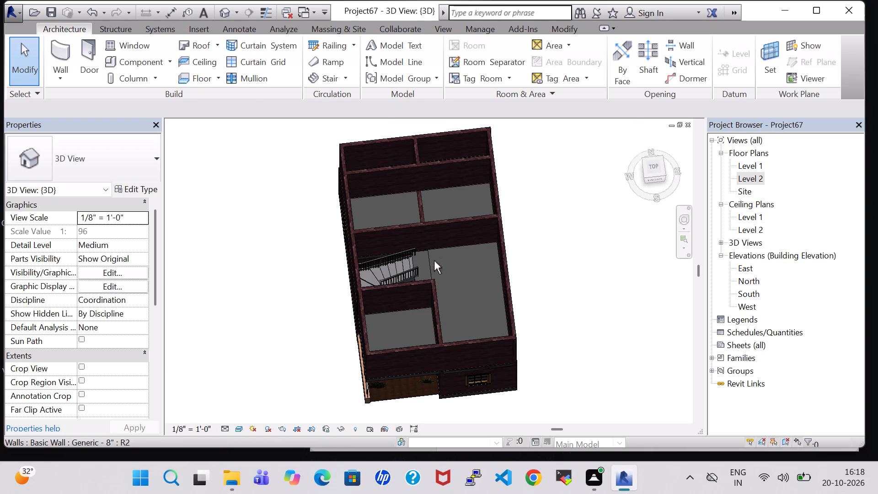
pyautogui.keyDown('shift'); pyautogui.moveTo(443, 236); pyautogui.dragTo(449, 235, button='middle'); pyautogui.keyUp('shift')
pyautogui.keyDown('shift'); pyautogui.moveTo(509, 240); pyautogui.dragTo(519, 241, button='middle'); pyautogui.keyUp('shift')
pyautogui.scroll(1, 390, 329)
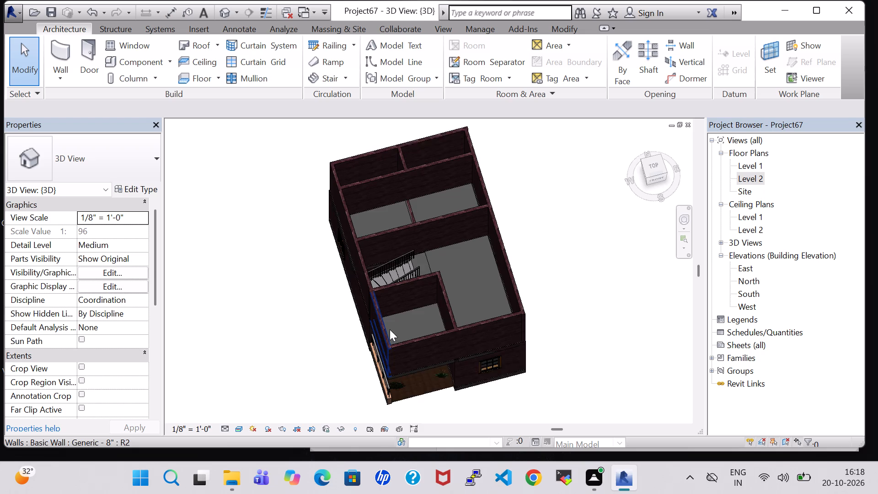
pyautogui.scroll(7, 419, 292)
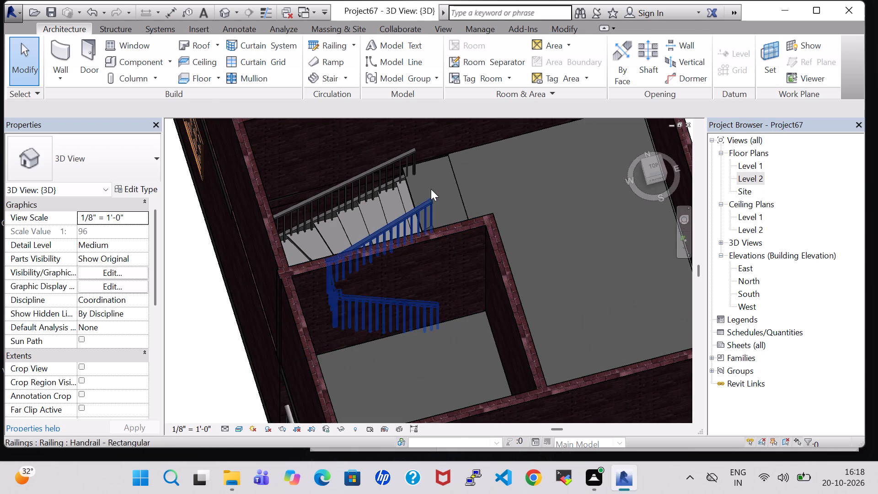
# Inspect where the landing floor meets the stair in 3D, then check the stair area in the Level 1 and Level 2 floor plans.
pyautogui.click(409, 193)
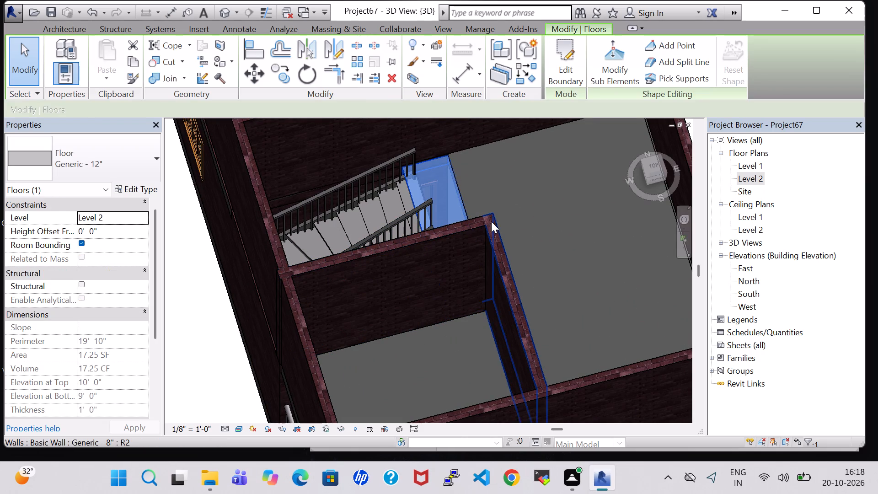
pyautogui.click(401, 193)
pyautogui.click(400, 193)
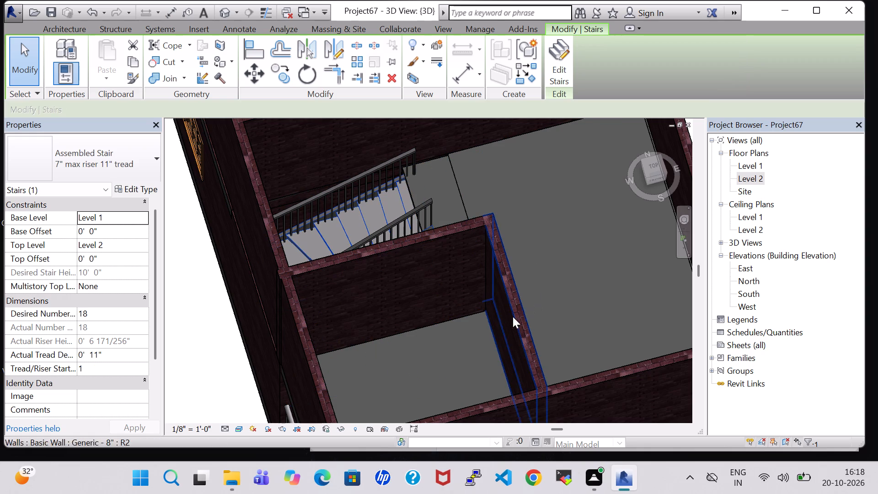
pyautogui.click(457, 346)
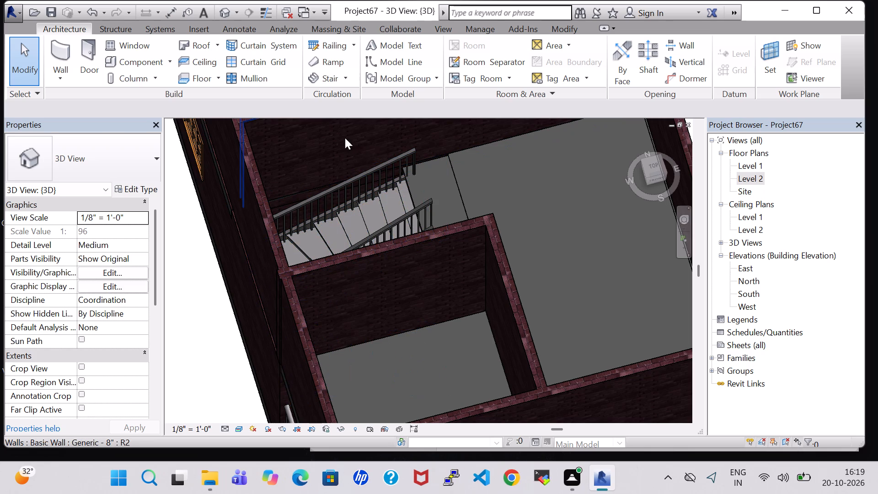
pyautogui.keyDown('shift'); pyautogui.scroll(1, 344, 138); pyautogui.keyUp('shift')
pyautogui.keyDown('shift'); pyautogui.moveTo(344, 138); pyautogui.dragTo(352, 205, button='middle'); pyautogui.keyUp('shift')
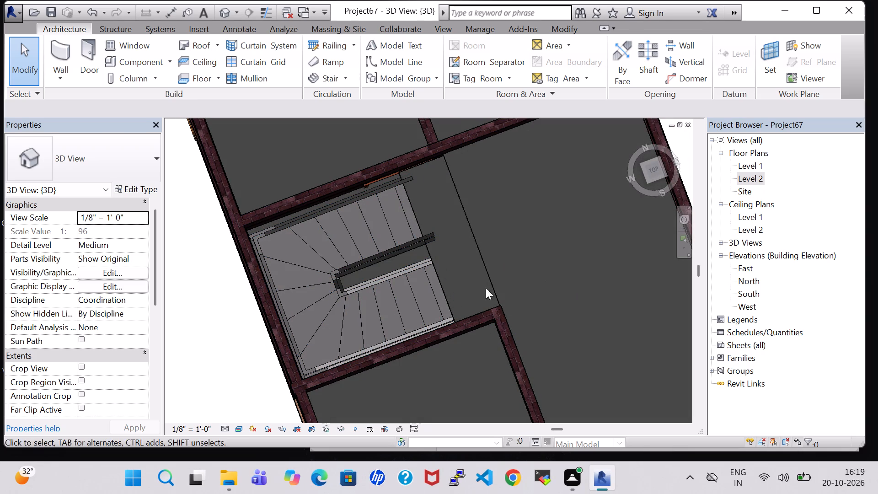
pyautogui.scroll(1, 273, 297)
pyautogui.scroll(-2, 412, 304)
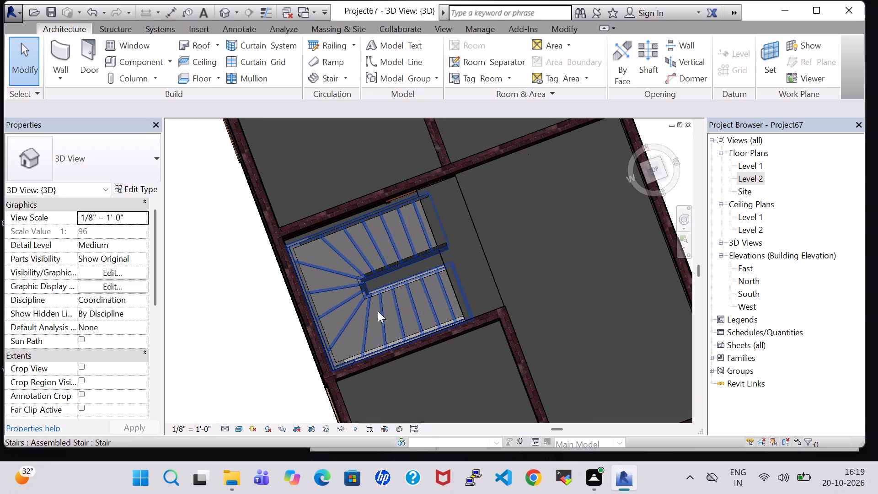
pyautogui.keyDown('shift'); pyautogui.moveTo(260, 352); pyautogui.dragTo(278, 297, button='middle'); pyautogui.keyUp('shift')
pyautogui.keyDown('shift'); pyautogui.moveTo(279, 297); pyautogui.dragTo(393, 346, button='middle'); pyautogui.keyUp('shift')
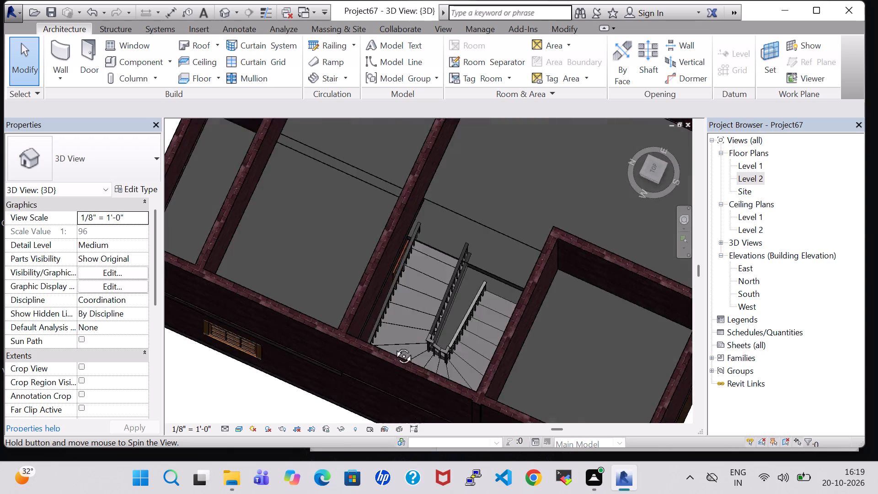
pyautogui.keyDown('shift'); pyautogui.moveTo(393, 346); pyautogui.dragTo(397, 347, button='middle'); pyautogui.keyUp('shift')
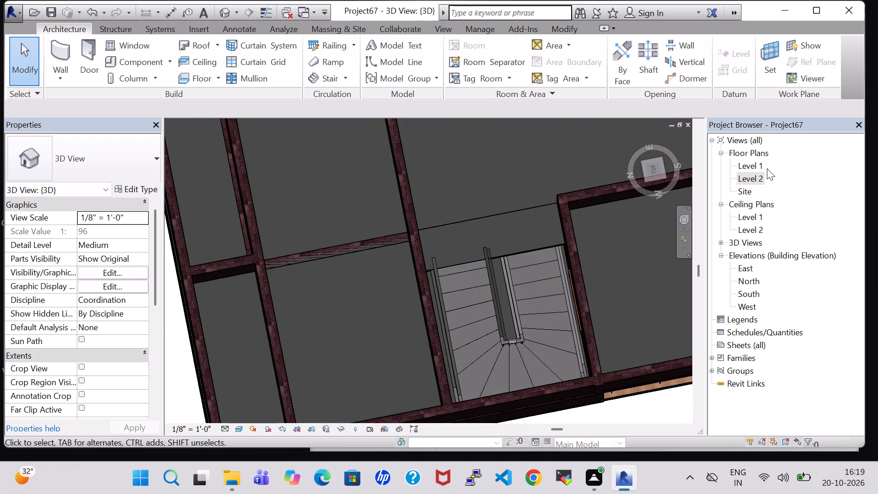
pyautogui.doubleClick(744, 168)
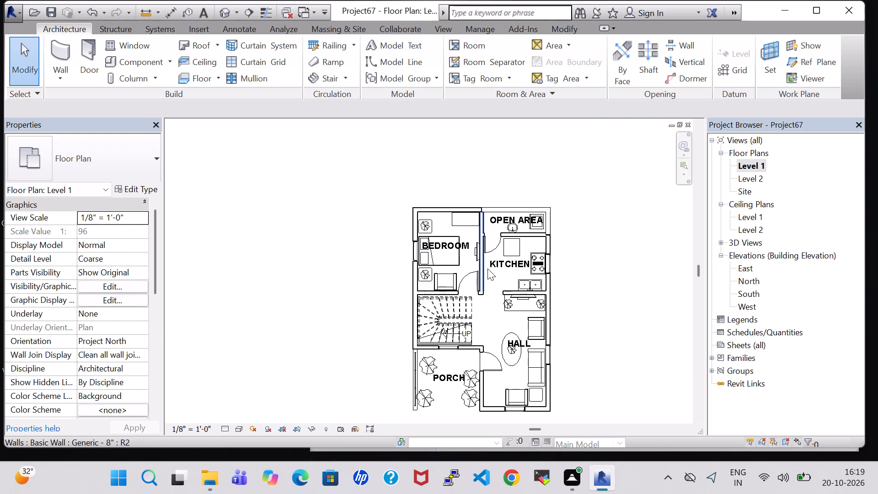
pyautogui.scroll(-1, 487, 272)
pyautogui.doubleClick(741, 175)
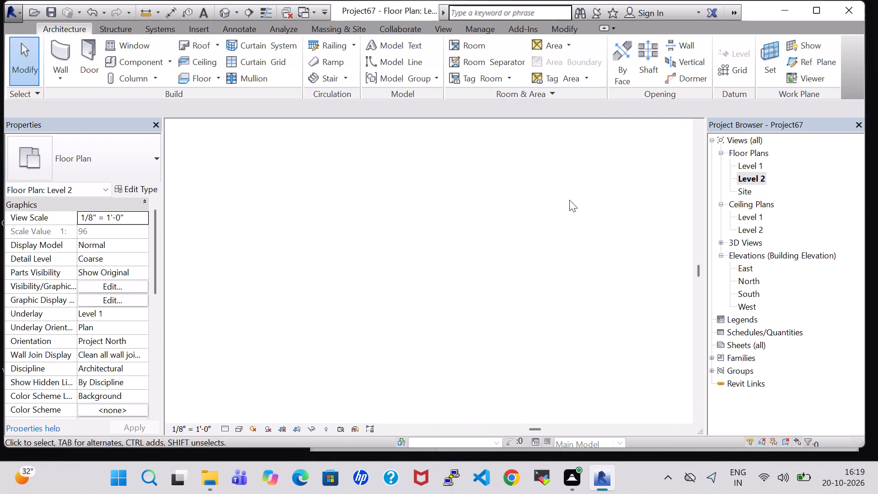
pyautogui.scroll(-2, 518, 205)
# From the front 3D view, select the floor above the porch and set its Generic - 12" structure layer material to Brick, Soldier Course.
pyautogui.click(222, 15)
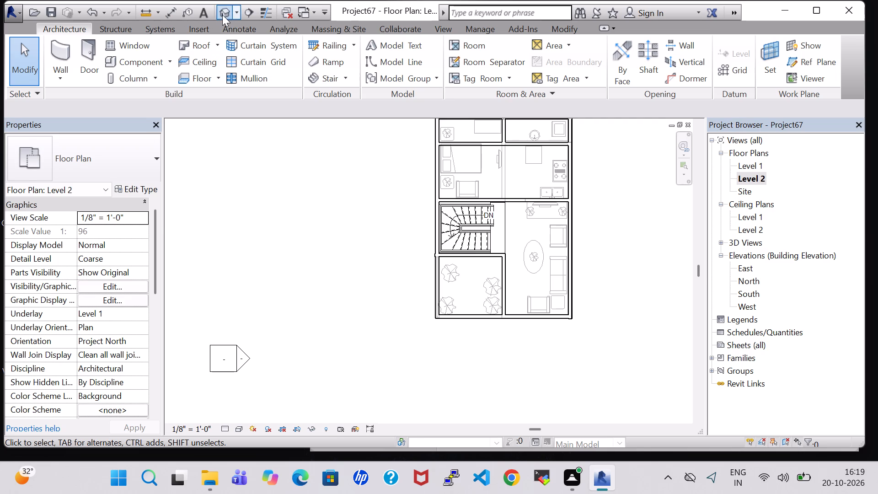
pyautogui.click(680, 165)
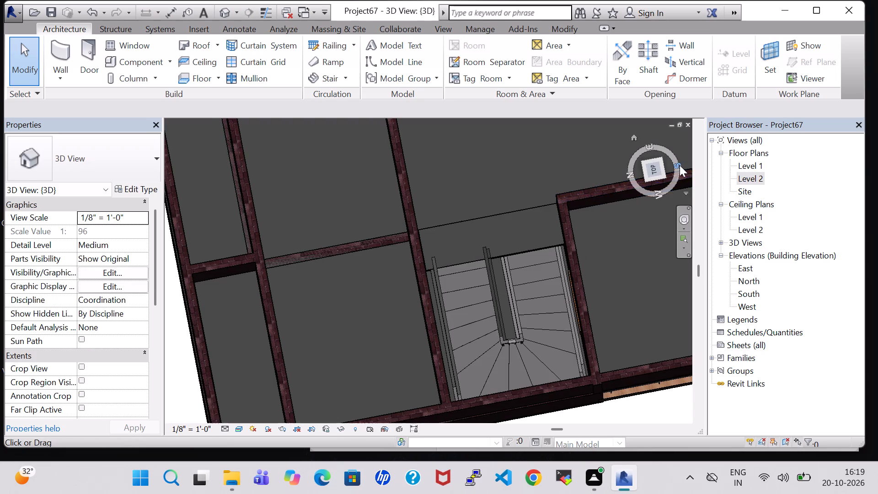
pyautogui.scroll(3, 446, 286)
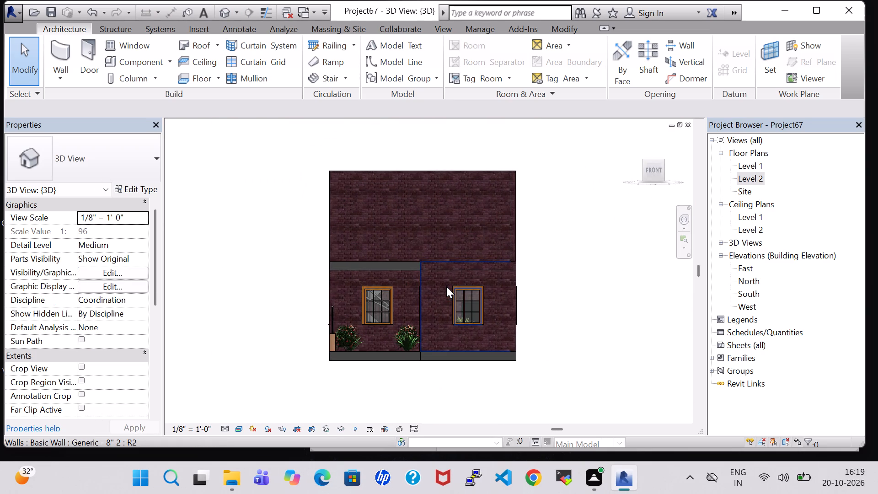
pyautogui.click(409, 258)
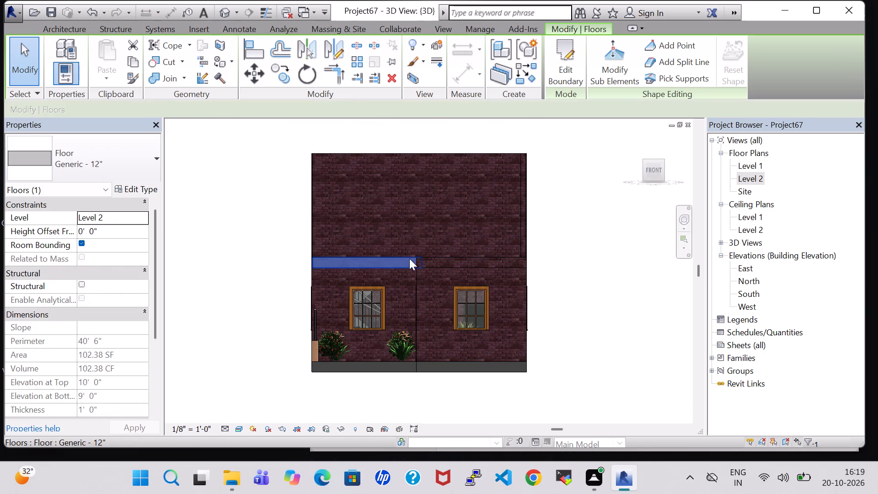
pyautogui.click(128, 186)
pyautogui.click(752, 200)
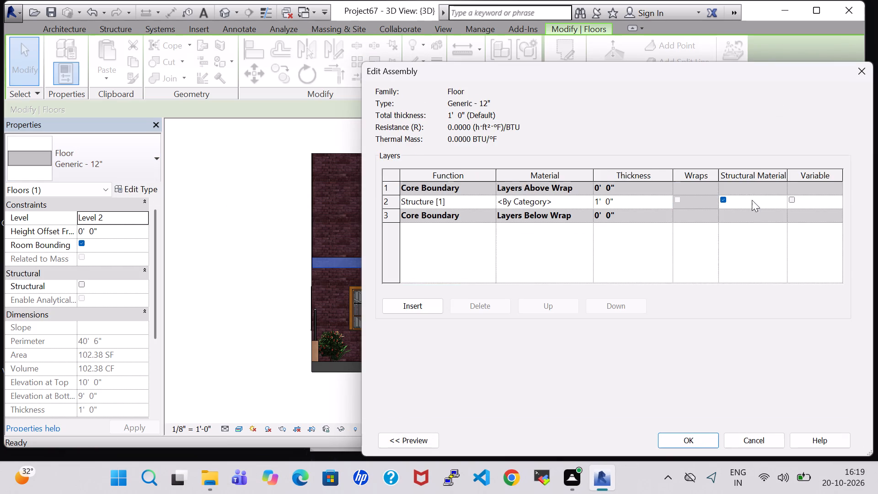
pyautogui.click(590, 201)
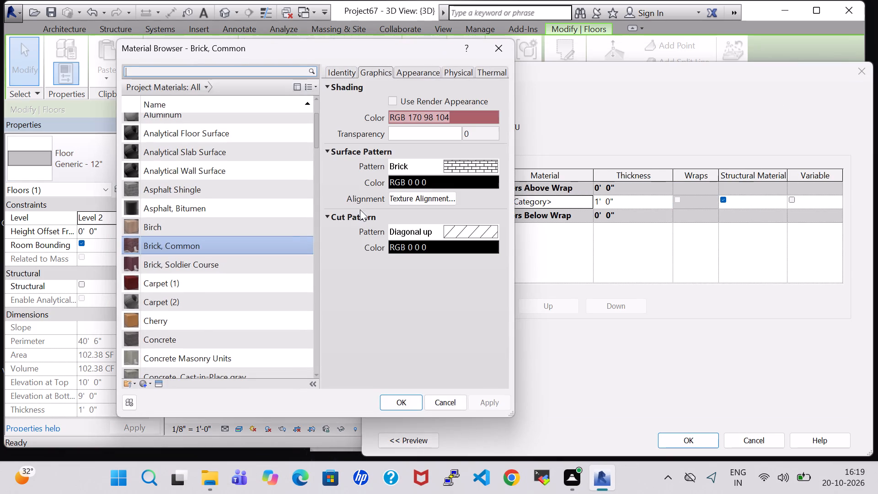
pyautogui.click(218, 261)
pyautogui.click(395, 407)
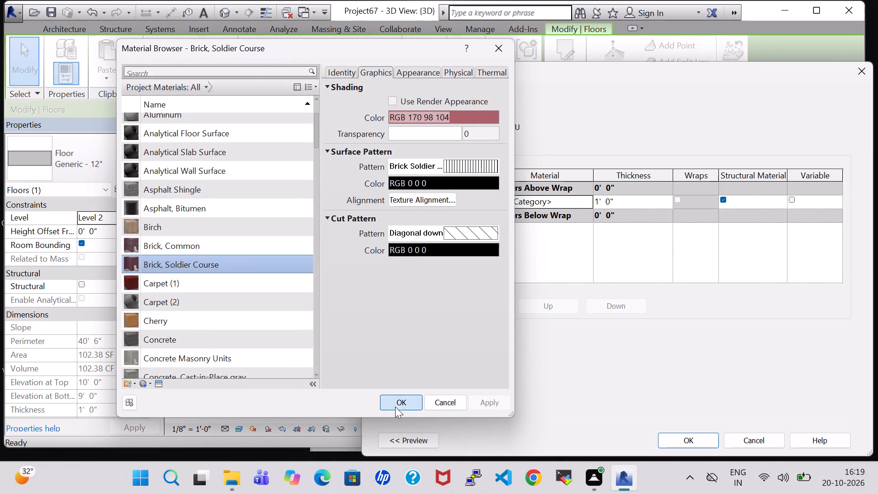
pyautogui.click(689, 438)
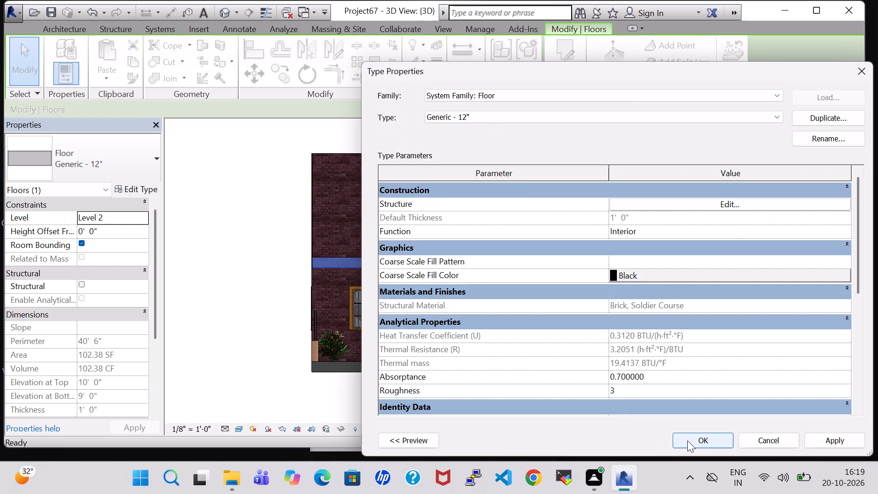
pyautogui.click(687, 440)
pyautogui.click(580, 315)
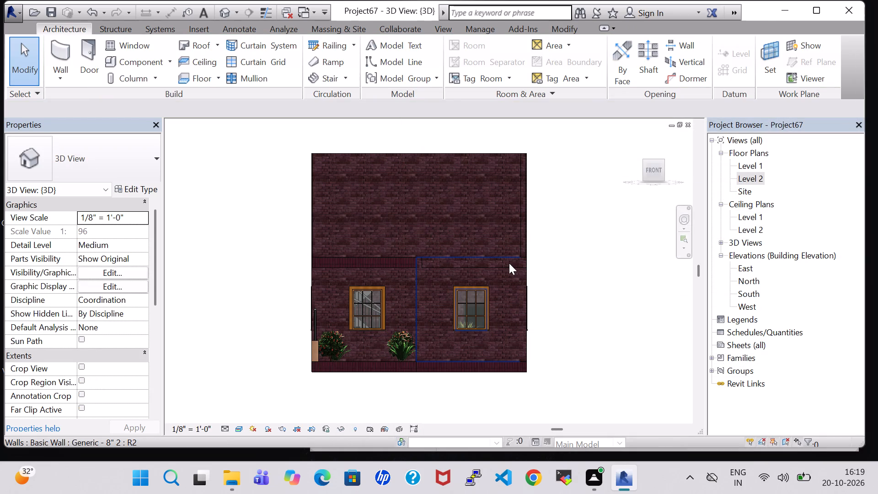
# Check the structure layer material of the Generic - 12" floor above the front room beside the porch.
pyautogui.click(509, 260)
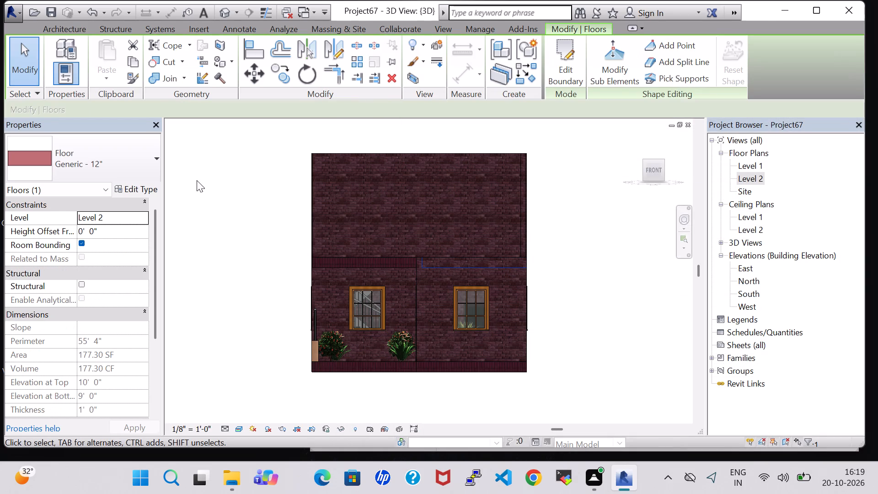
pyautogui.click(127, 184)
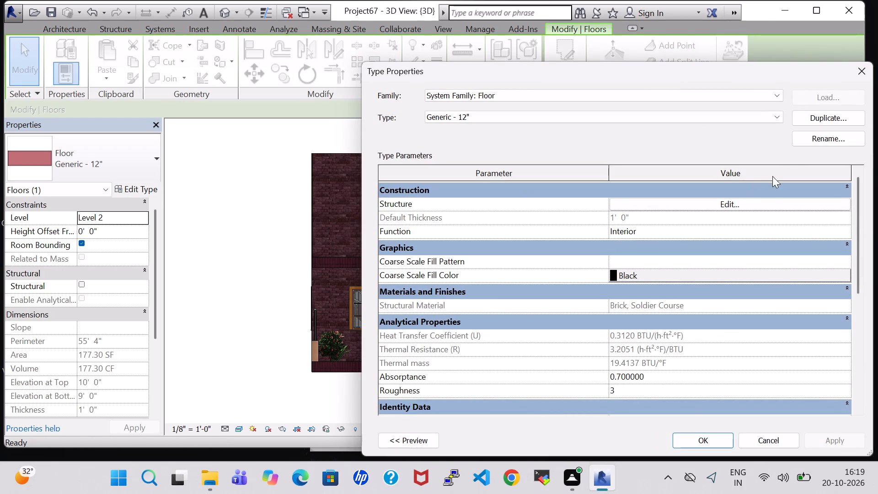
pyautogui.click(730, 207)
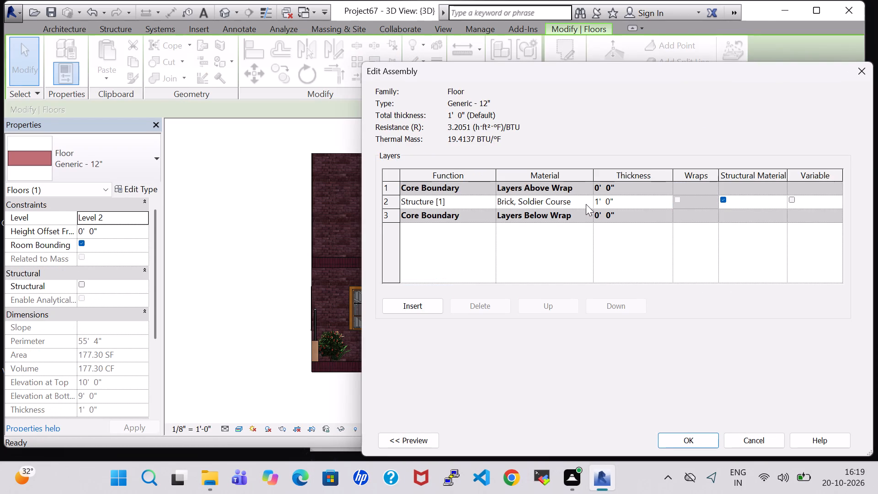
pyautogui.click(588, 200)
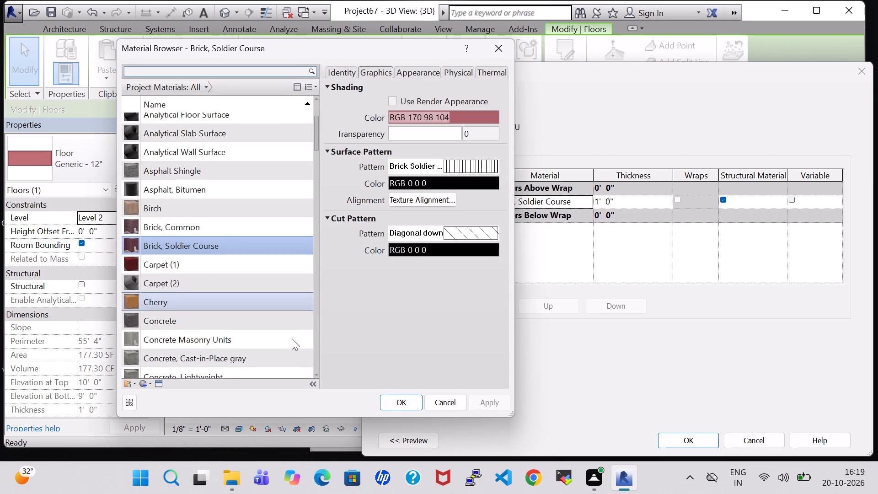
pyautogui.click(400, 396)
pyautogui.click(694, 437)
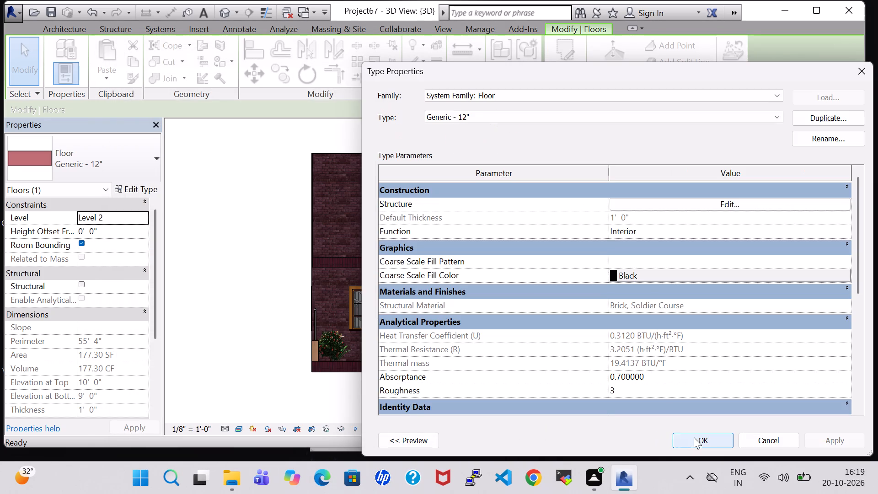
pyautogui.click(692, 439)
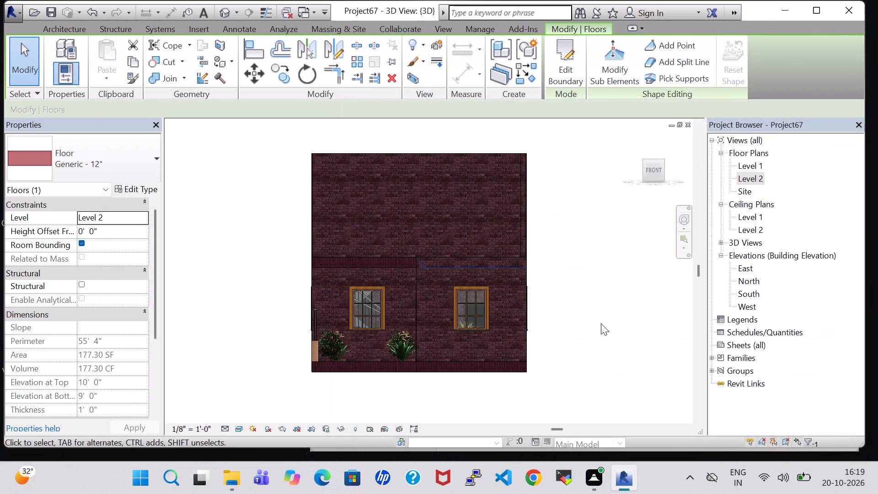
pyautogui.click(601, 323)
# Select the floor above the porch and set its Generic - 12" structure layer material to Brick, Common.
pyautogui.scroll(2, 576, 314)
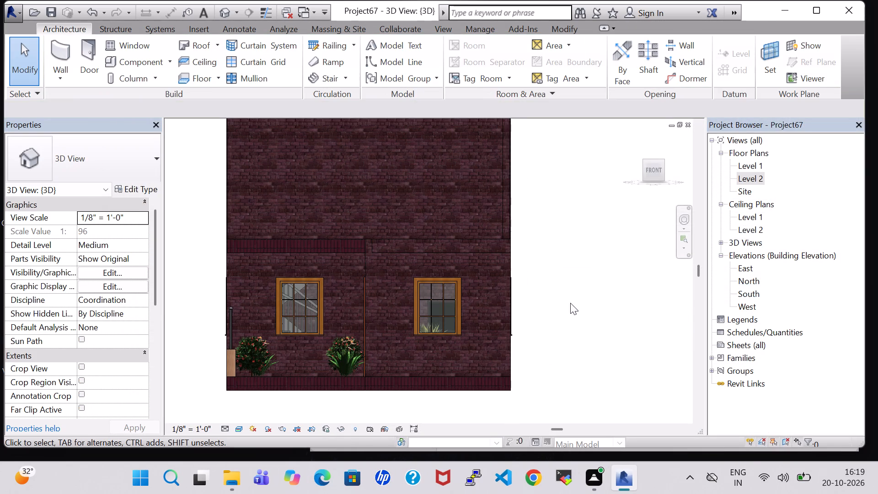
pyautogui.keyDown('shift'); pyautogui.moveTo(570, 303); pyautogui.dragTo(519, 313, button='middle'); pyautogui.keyUp('shift')
pyautogui.keyDown('shift'); pyautogui.moveTo(511, 314); pyautogui.dragTo(495, 315, button='middle'); pyautogui.keyUp('shift')
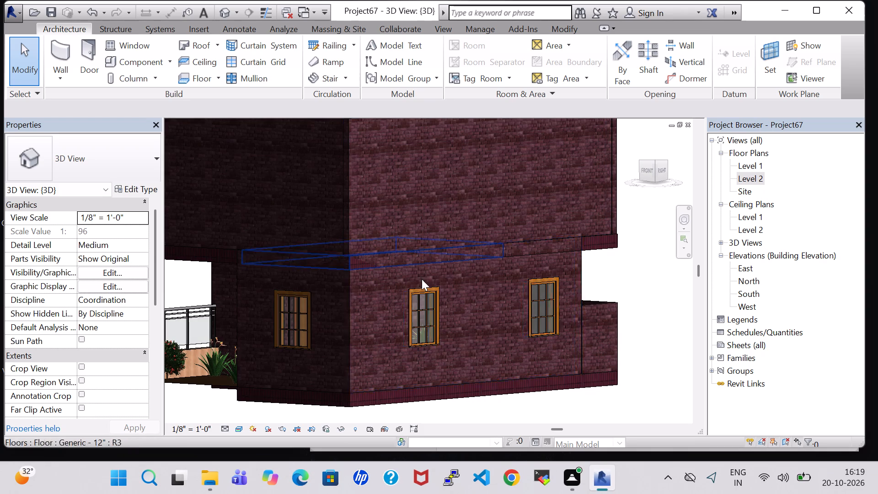
pyautogui.keyDown('shift'); pyautogui.moveTo(407, 300); pyautogui.dragTo(497, 329, button='middle'); pyautogui.keyUp('shift')
pyautogui.keyDown('shift'); pyautogui.scroll(1, 407, 300); pyautogui.keyUp('shift')
pyautogui.keyDown('shift'); pyautogui.moveTo(500, 330); pyautogui.dragTo(517, 334, button='middle'); pyautogui.keyUp('shift')
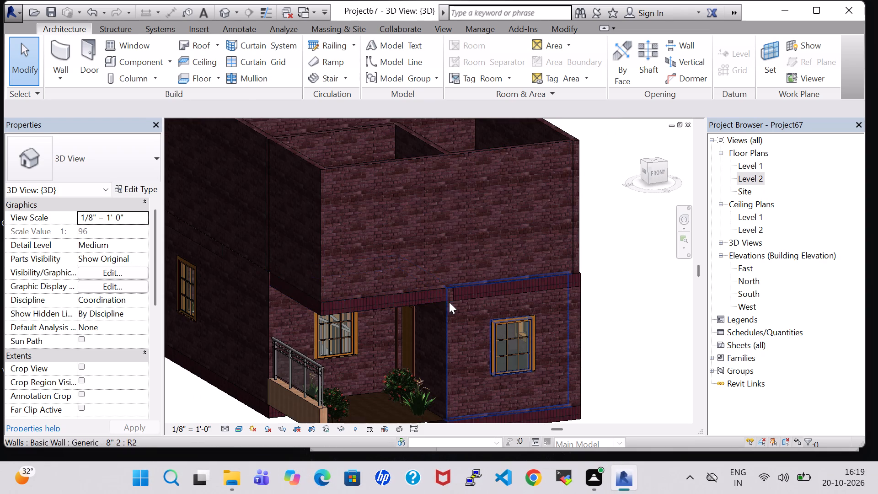
pyautogui.click(422, 298)
pyautogui.click(128, 188)
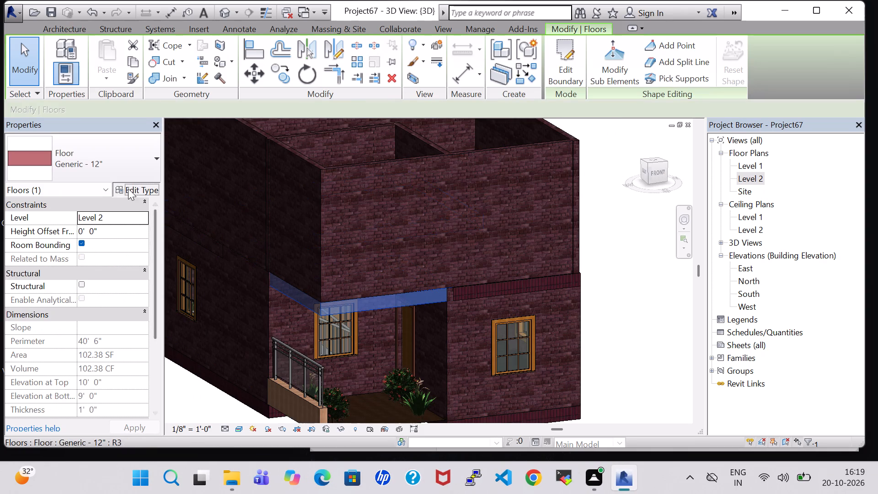
pyautogui.click(775, 202)
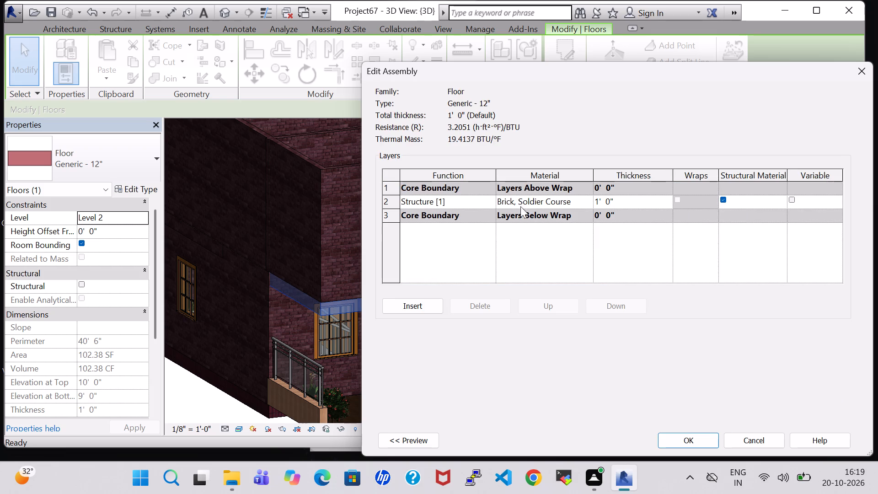
pyautogui.click(591, 200)
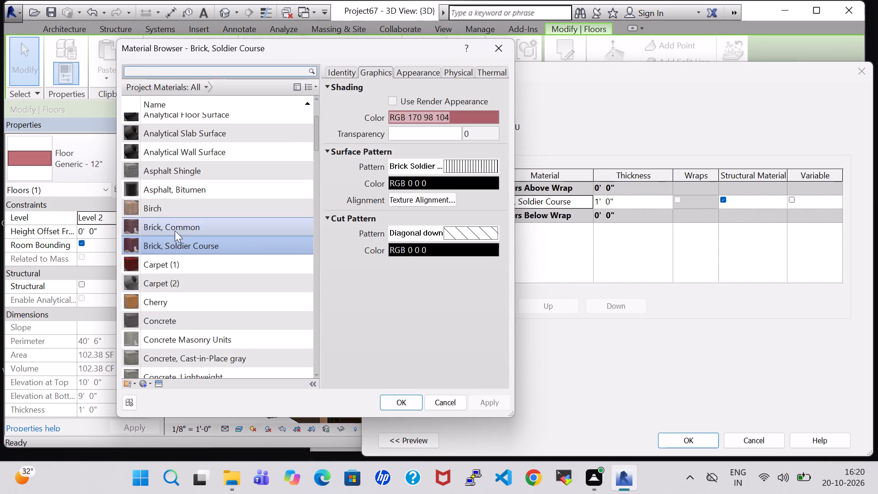
pyautogui.click(176, 216)
pyautogui.click(180, 226)
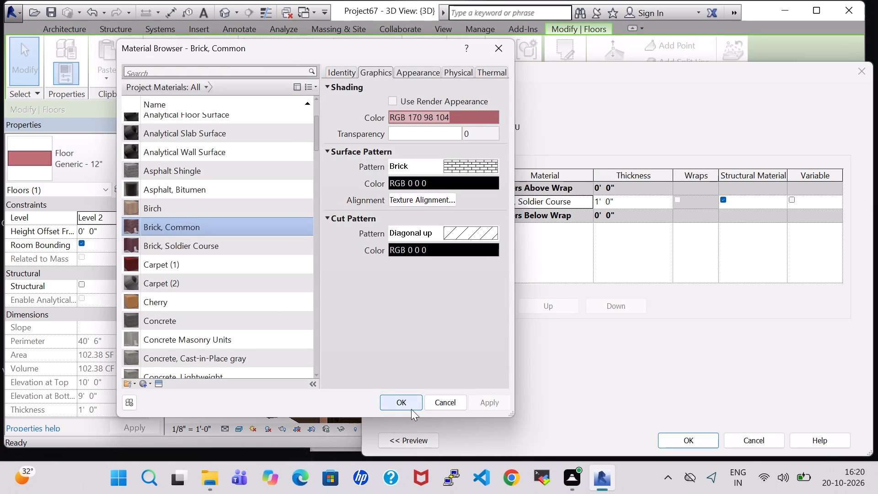
pyautogui.click(411, 409)
pyautogui.click(688, 443)
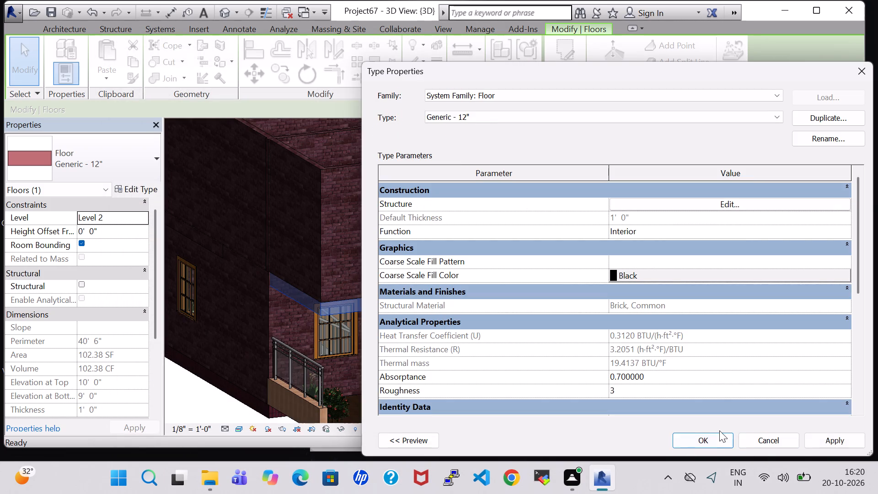
pyautogui.click(719, 440)
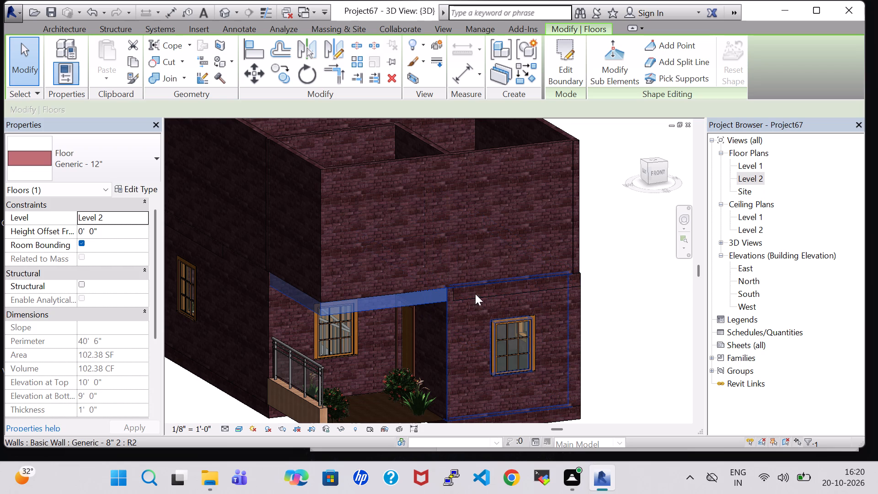
# Check the structure layer material of the floor above the front room beside the porch again.
pyautogui.click(549, 287)
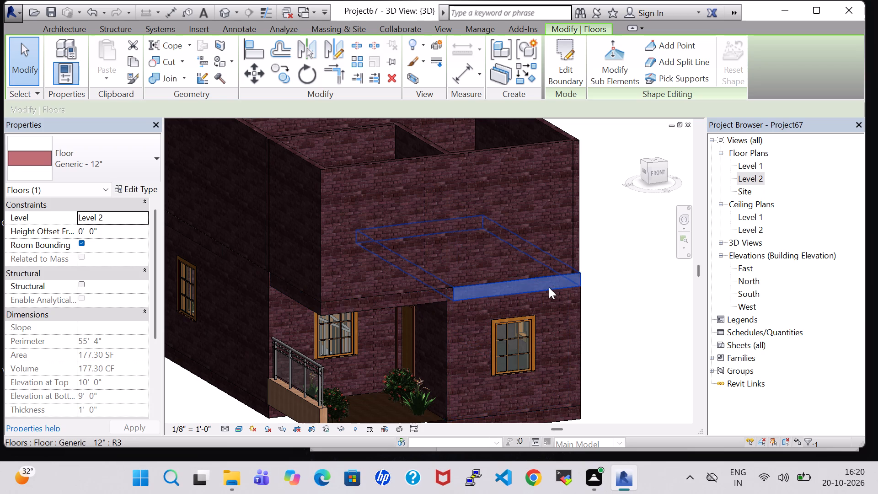
pyautogui.click(139, 187)
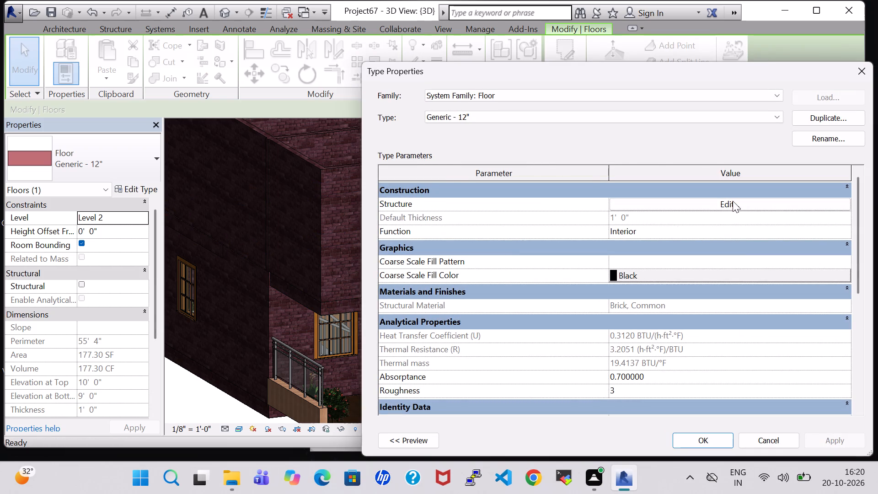
pyautogui.click(733, 201)
pyautogui.click(588, 201)
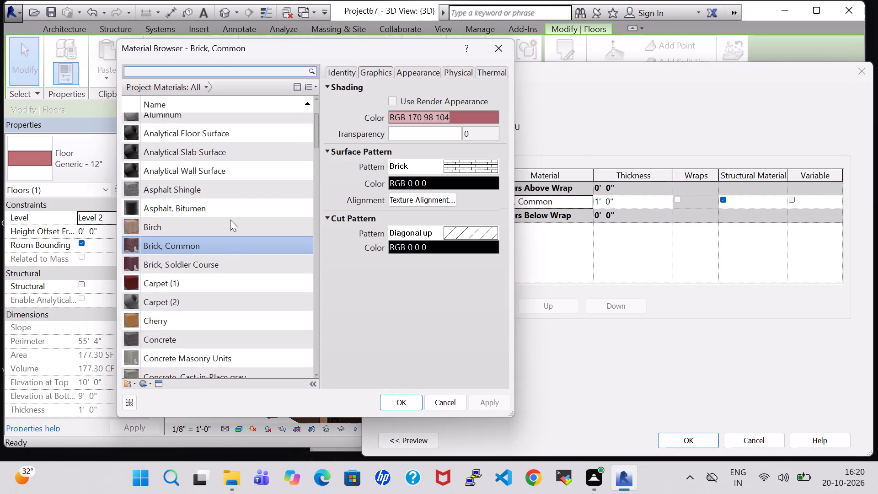
pyautogui.click(396, 408)
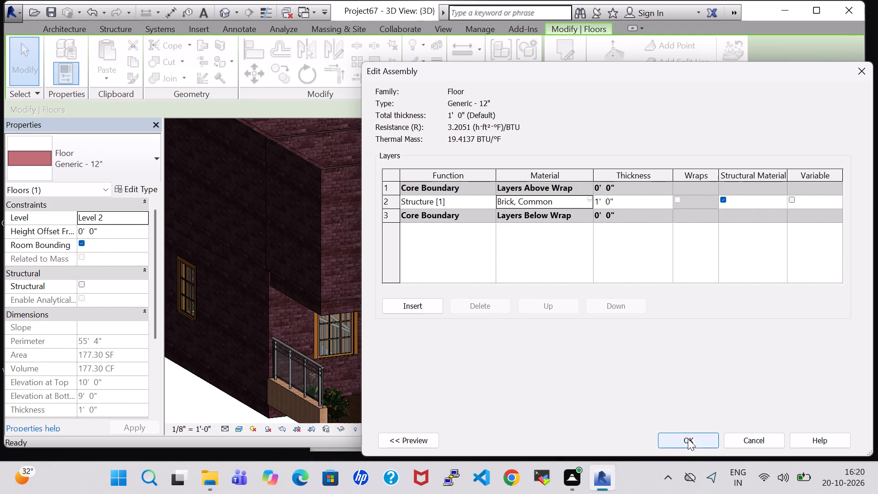
pyautogui.click(688, 439)
pyautogui.click(689, 441)
pyautogui.click(657, 338)
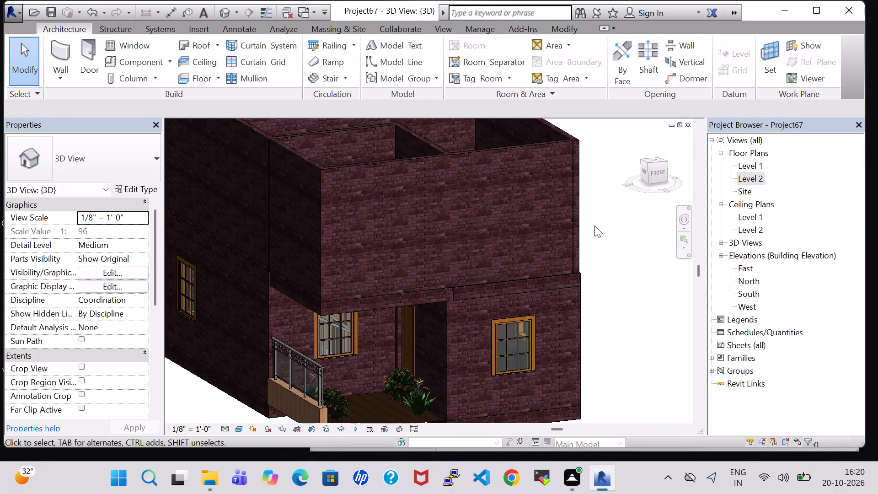
# Examine the brick floors and the stair area in 3D from above, then in the Level 2 floor plan.
pyautogui.keyDown('shift'); pyautogui.moveTo(602, 221); pyautogui.dragTo(602, 228, button='middle'); pyautogui.keyUp('shift')
pyautogui.keyDown('shift'); pyautogui.moveTo(605, 285); pyautogui.dragTo(605, 292, button='middle'); pyautogui.keyUp('shift')
pyautogui.keyDown('shift'); pyautogui.moveTo(604, 297); pyautogui.dragTo(601, 328, button='middle'); pyautogui.keyUp('shift')
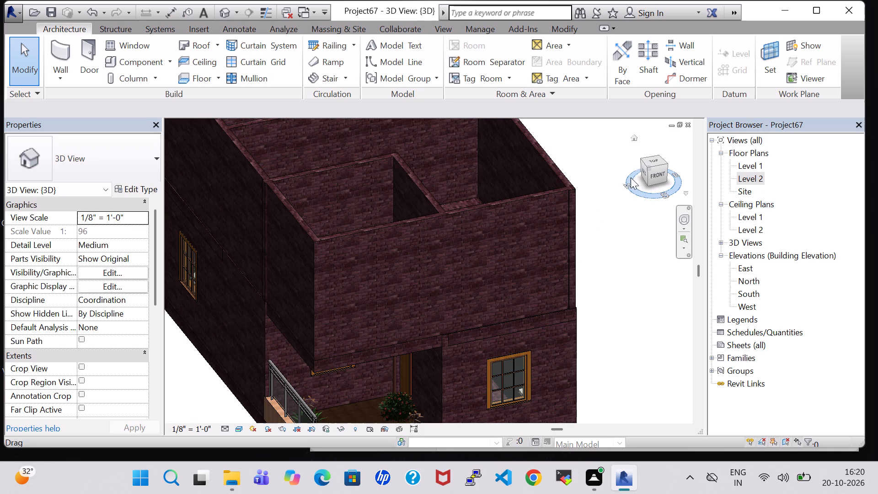
pyautogui.click(651, 159)
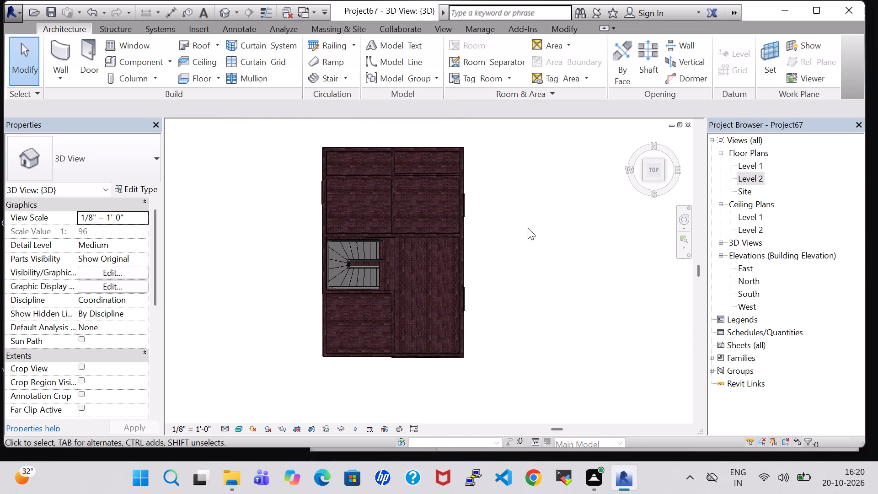
pyautogui.scroll(5, 496, 248)
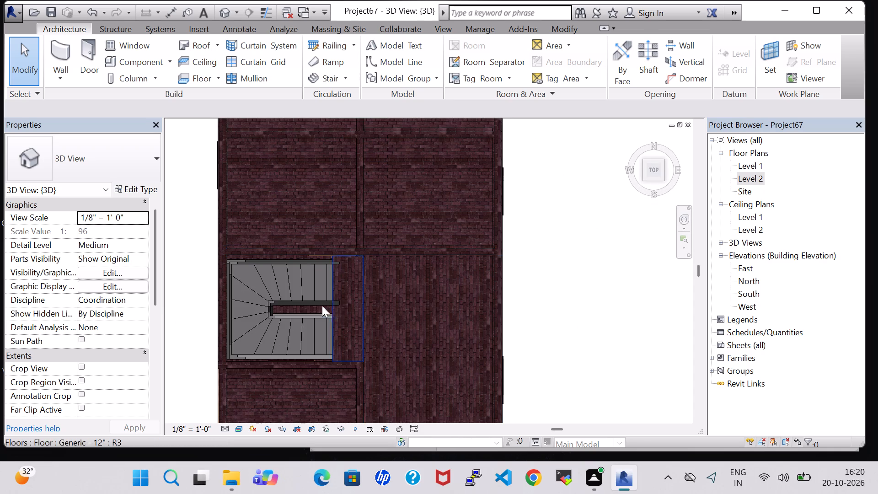
pyautogui.doubleClick(752, 176)
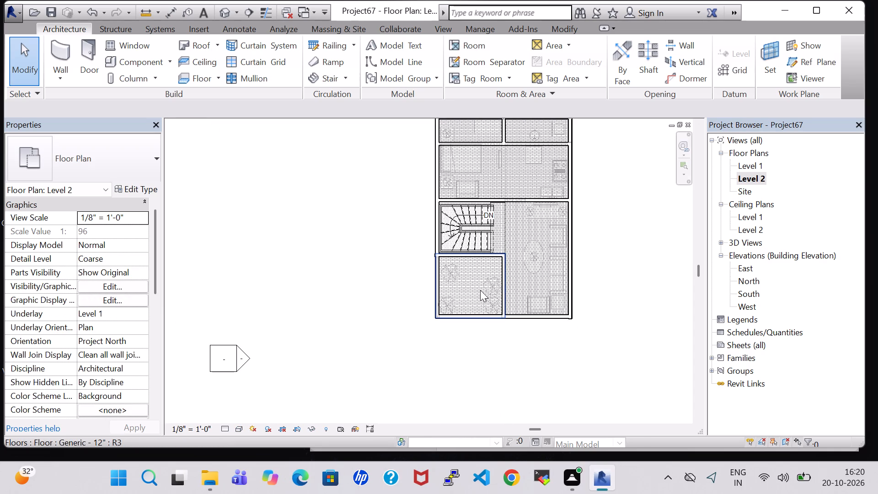
pyautogui.scroll(4, 486, 279)
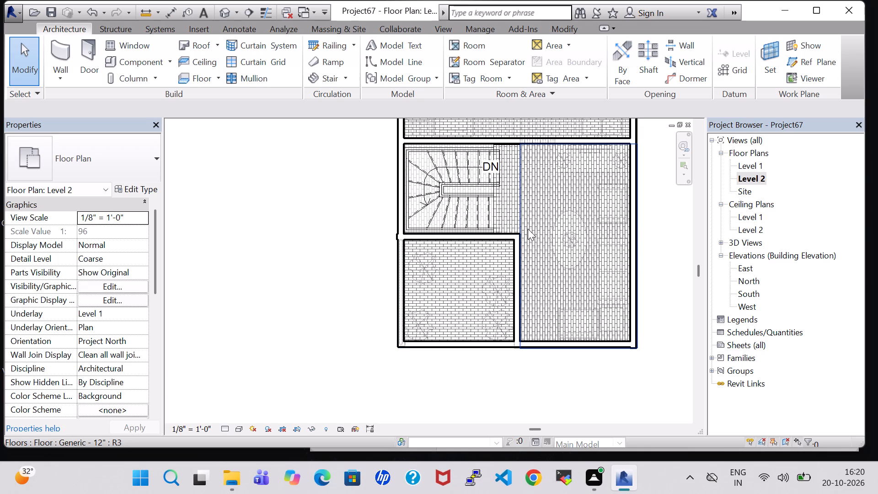
pyautogui.click(530, 227)
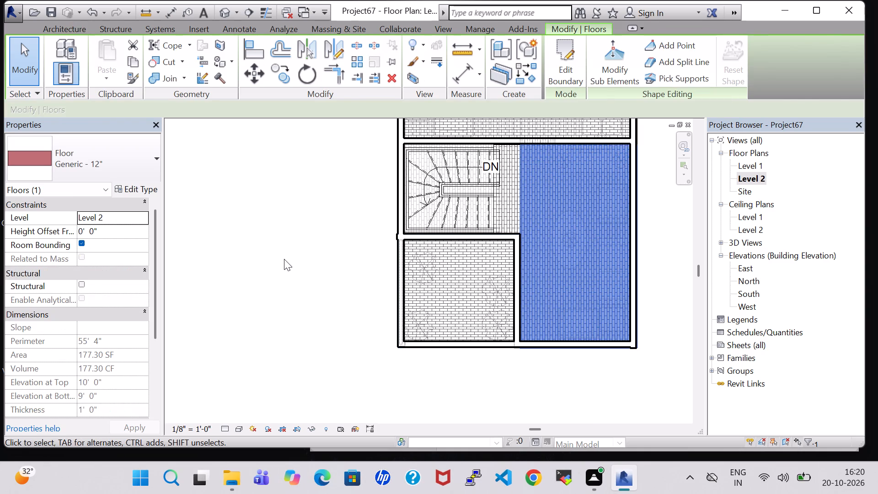
pyautogui.click(284, 259)
pyautogui.scroll(-4, 296, 274)
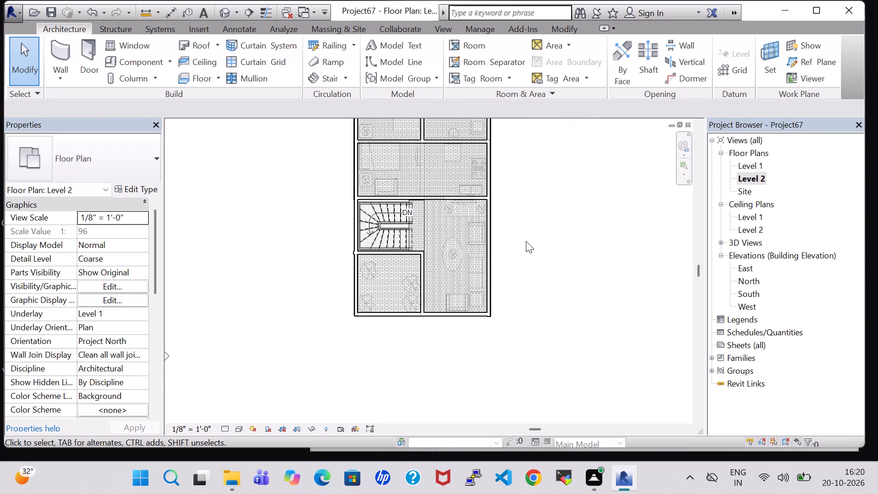
pyautogui.moveTo(526, 241); pyautogui.dragTo(547, 338, button='middle')
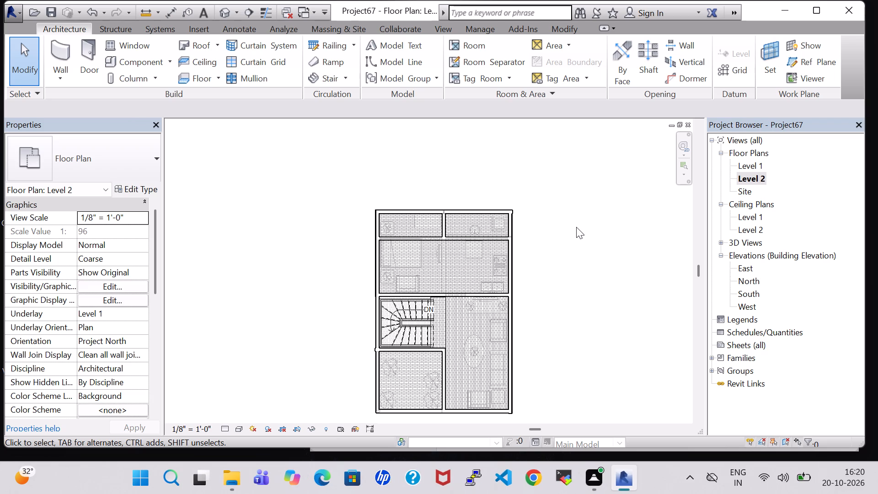
# With the Door tool started, compare the Level 2 plan in Realistic, Wireframe and Shaded visual styles, finishing in Hidden Line.
pyautogui.click(96, 58)
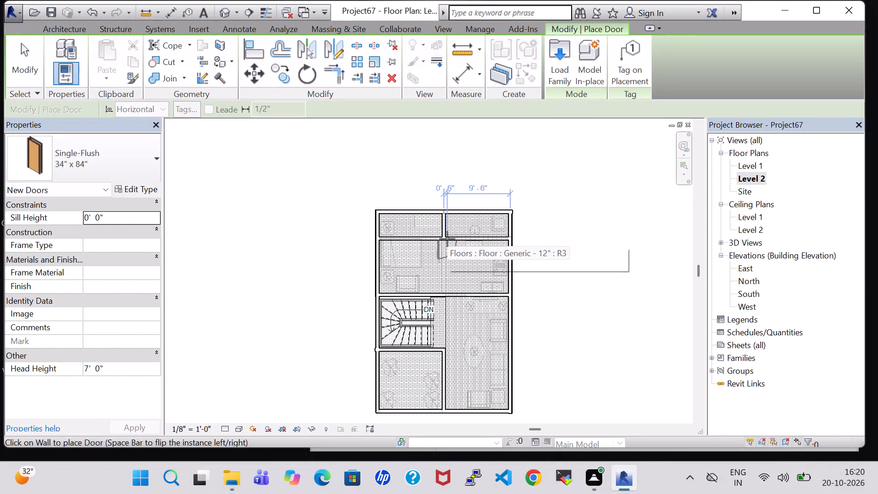
pyautogui.scroll(6, 438, 234)
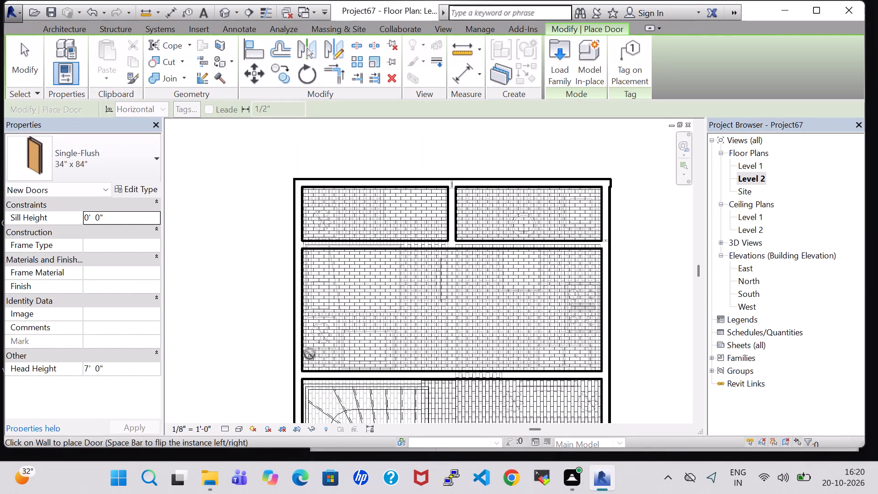
pyautogui.click(236, 433)
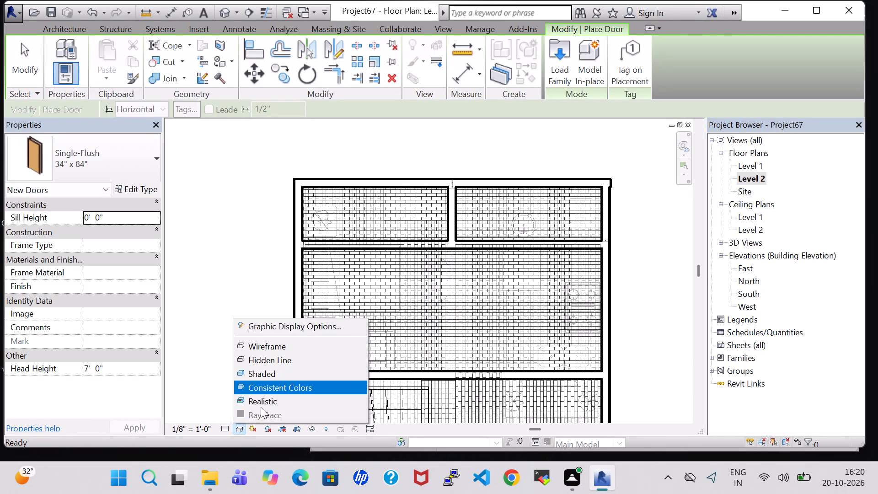
pyautogui.click(262, 358)
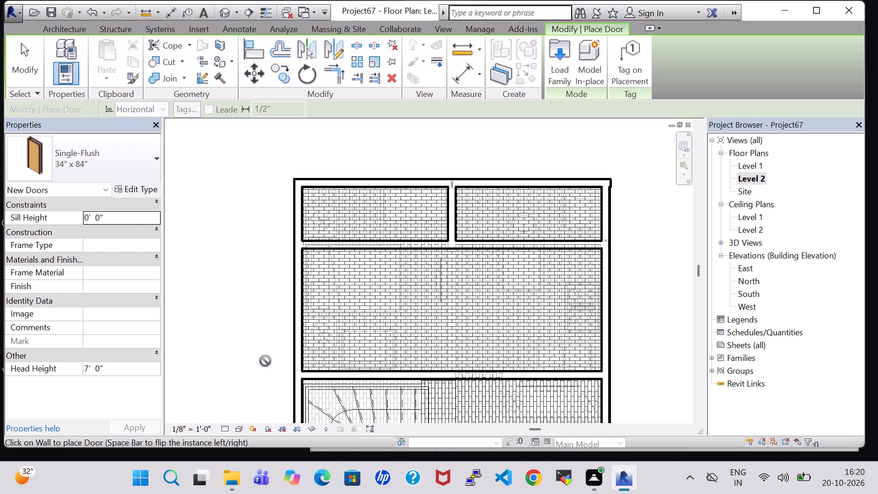
pyautogui.click(238, 428)
pyautogui.click(248, 398)
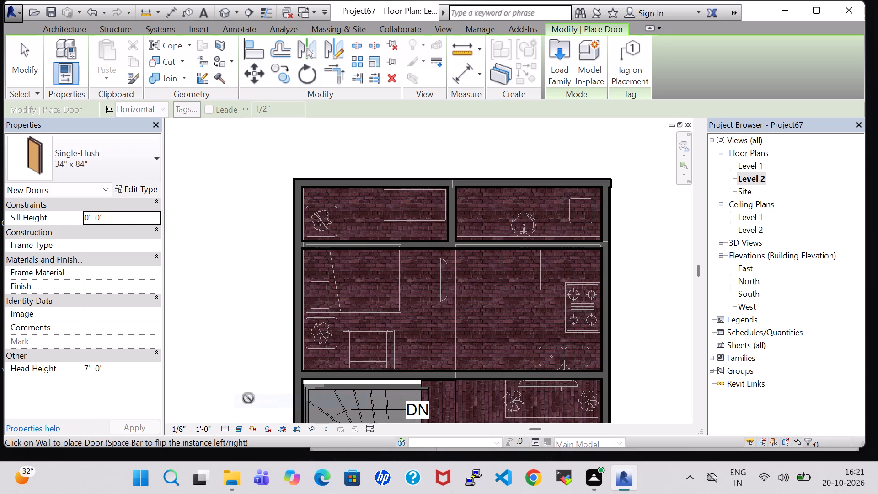
pyautogui.click(239, 430)
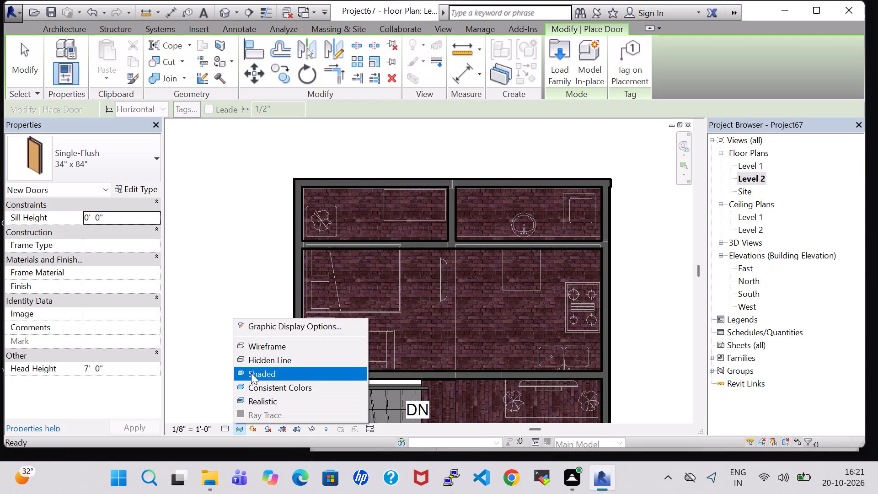
pyautogui.click(253, 348)
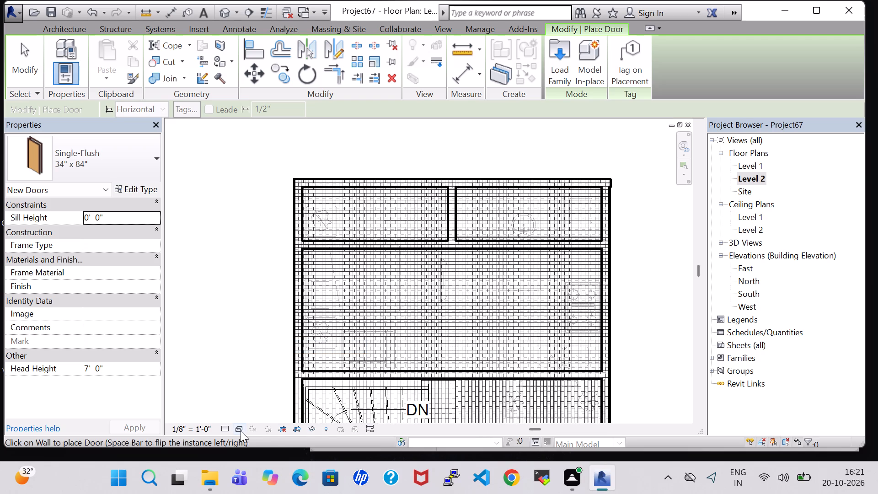
pyautogui.click(240, 431)
pyautogui.click(253, 375)
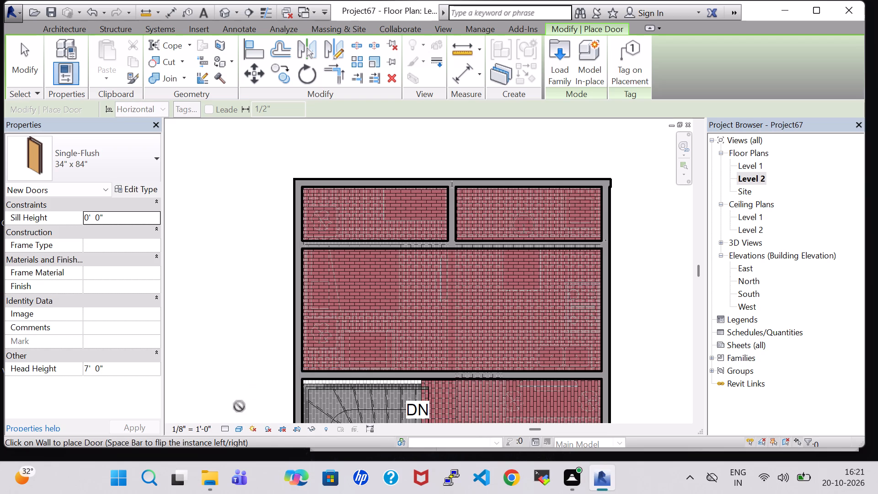
pyautogui.click(238, 429)
pyautogui.click(264, 406)
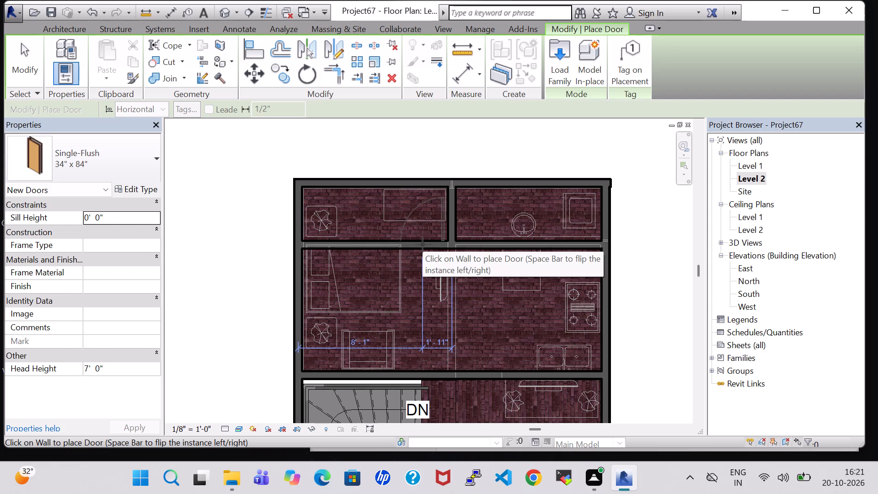
pyautogui.click(238, 431)
pyautogui.click(256, 360)
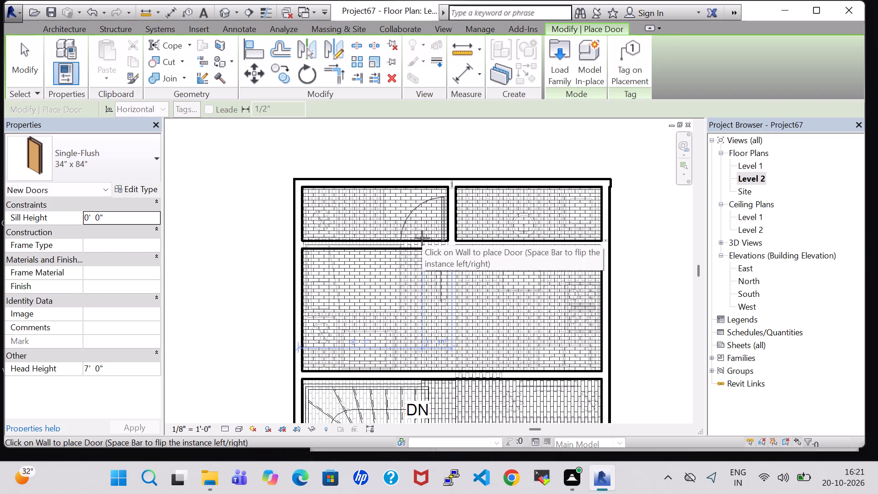
# Place a Single-Flush 34" x 84" door in the south wall of the small northwest room, centred about 1'-11" from the partition.
pyautogui.click(422, 238)
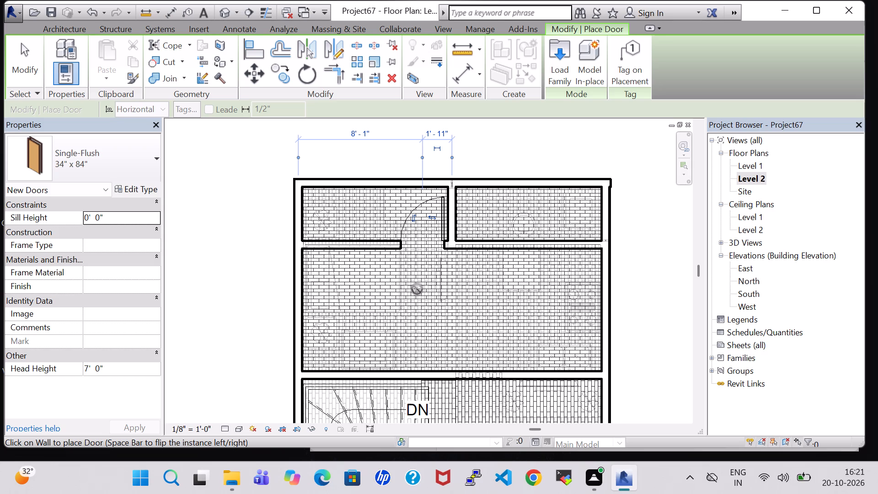
pyautogui.press('Escape')
pyautogui.press('Escape')
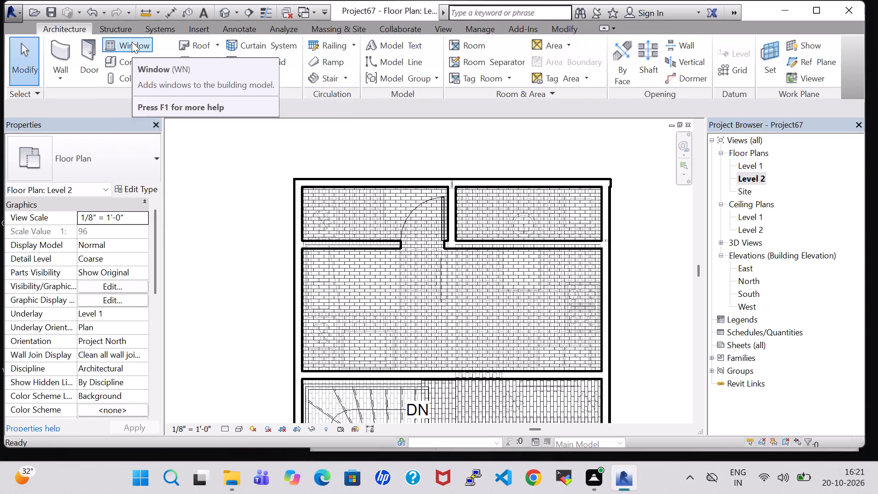
# Load the Transom with Trim window family and place a 24" x 24" window in the northwest room's west wall.
pyautogui.click(132, 42)
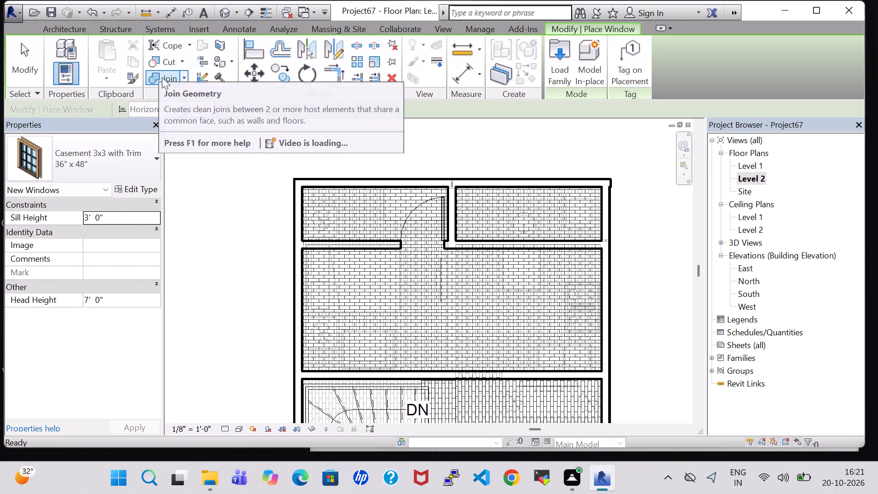
pyautogui.click(554, 59)
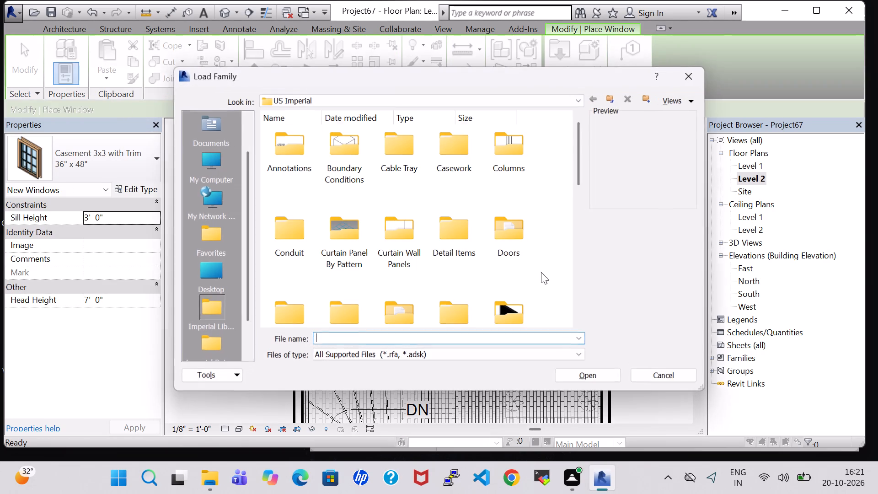
pyautogui.click(517, 311)
pyautogui.press('w')
pyautogui.doubleClick(385, 308)
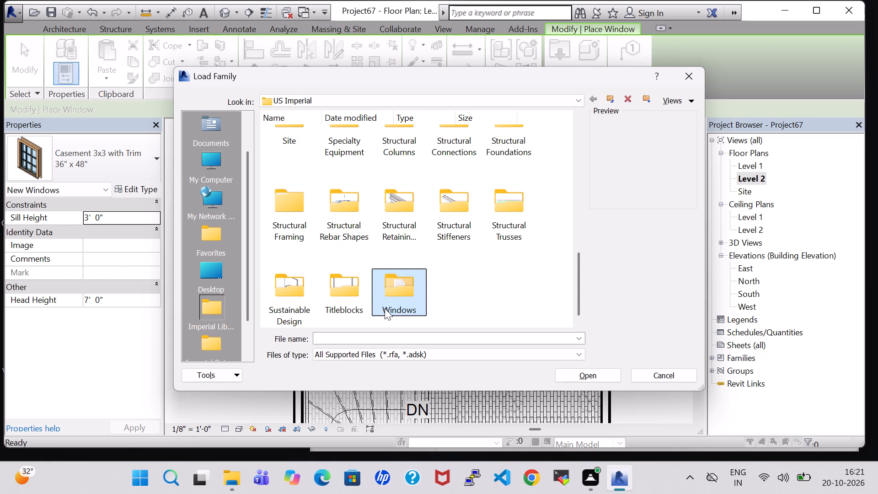
pyautogui.scroll(-2, 454, 260)
pyautogui.click(454, 202)
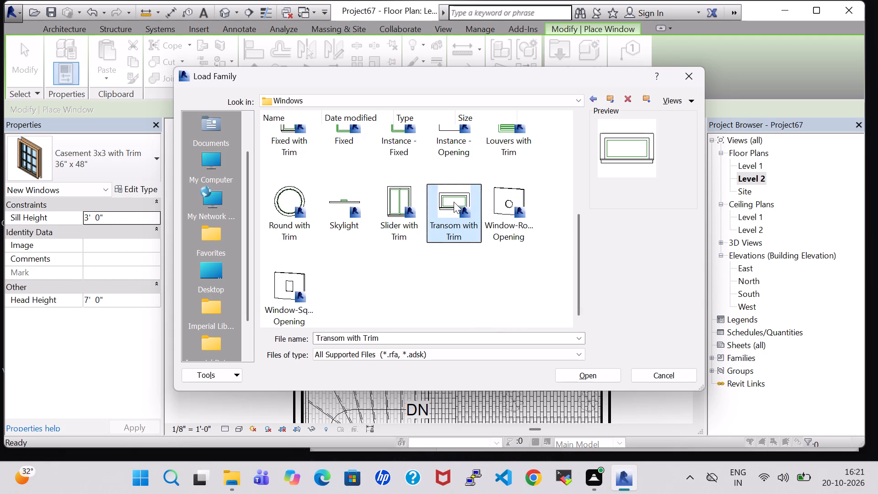
pyautogui.click(582, 372)
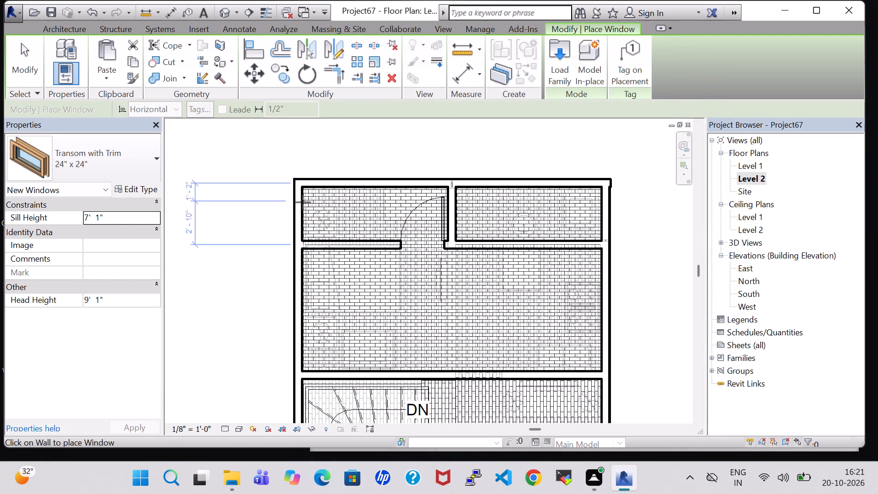
pyautogui.click(298, 209)
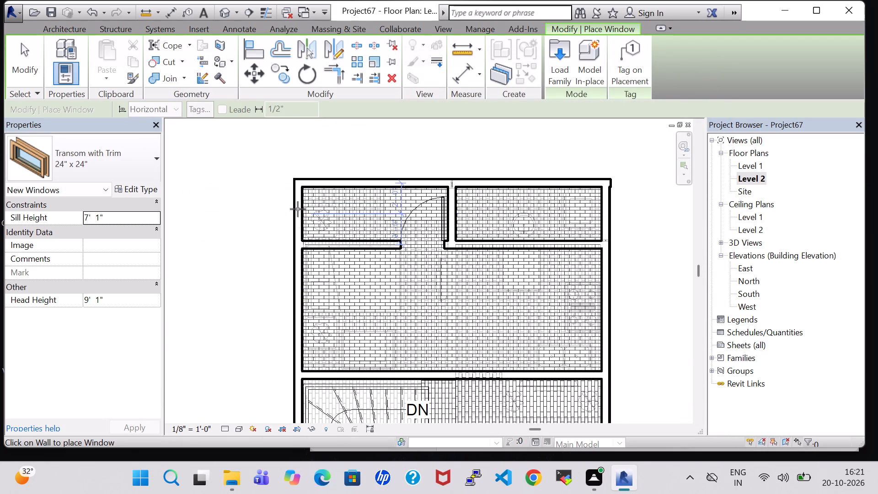
pyautogui.press('Escape')
pyautogui.press('Escape')
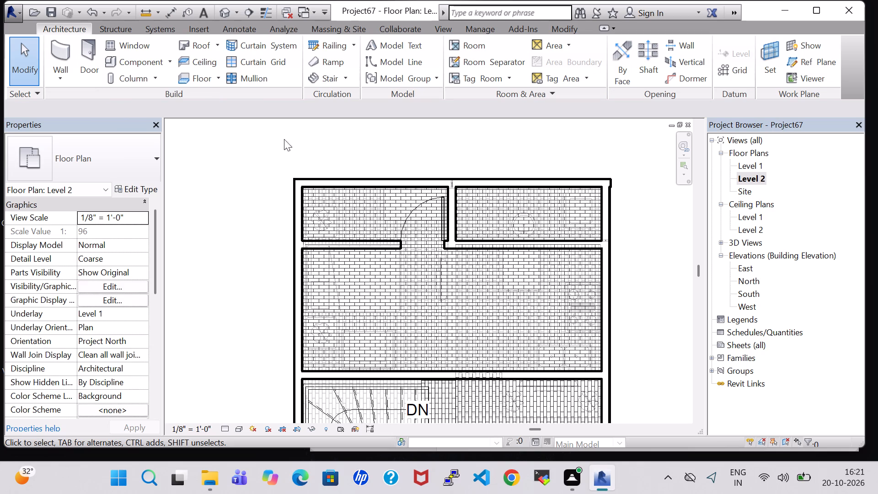
# Load the Sink Vanity-Square plumbing fixture and place a 20" x 18" sink against the northwest room's north wall.
pyautogui.click(134, 66)
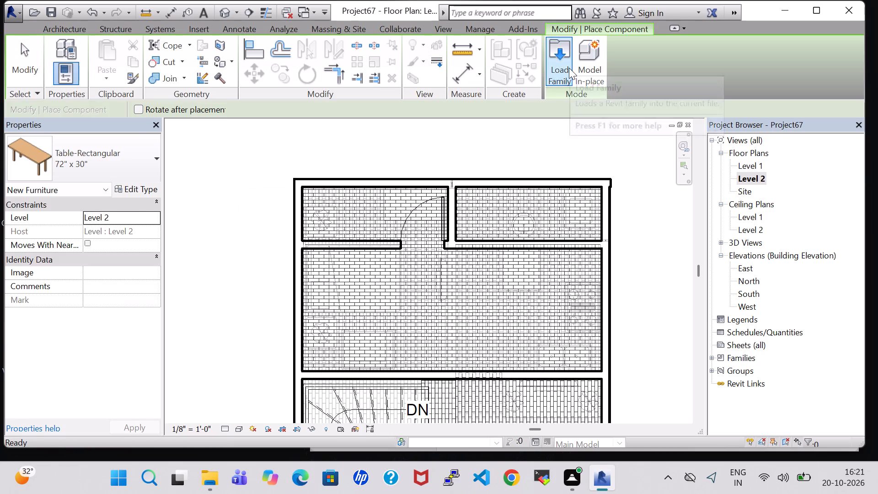
pyautogui.click(569, 68)
pyautogui.click(496, 305)
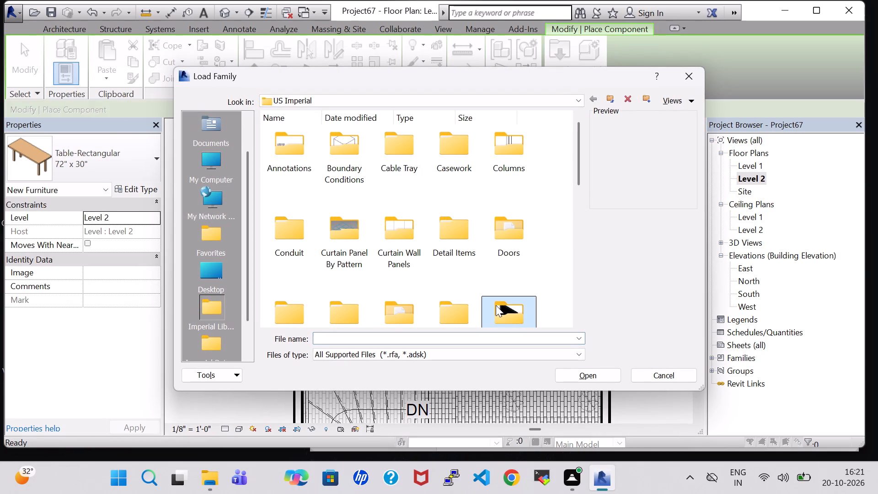
pyautogui.press('p')
pyautogui.doubleClick(405, 140)
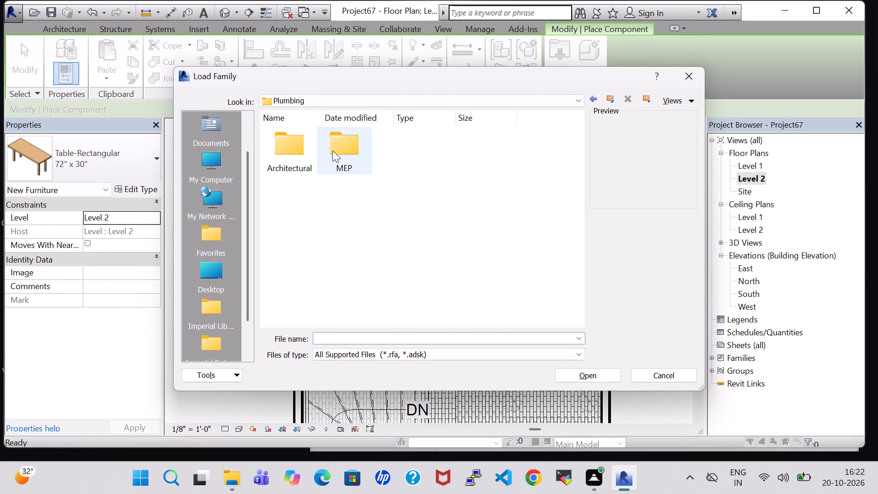
pyautogui.doubleClick(302, 149)
pyautogui.doubleClick(332, 154)
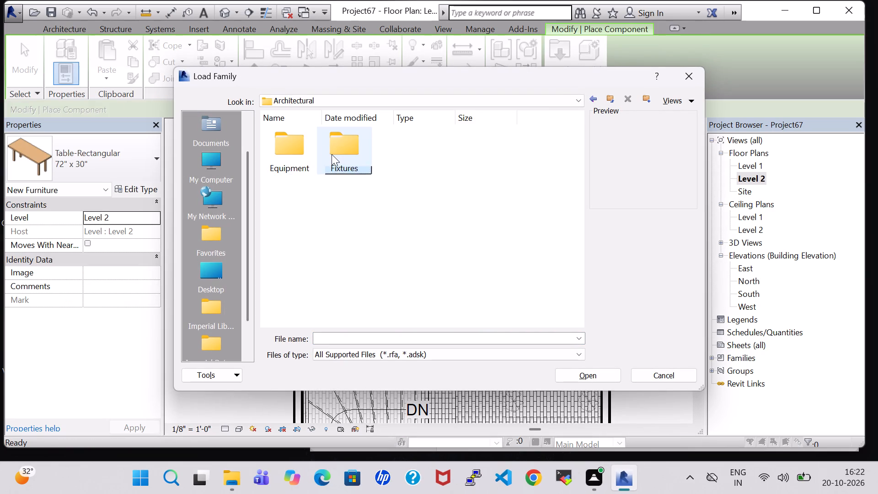
pyautogui.doubleClick(506, 152)
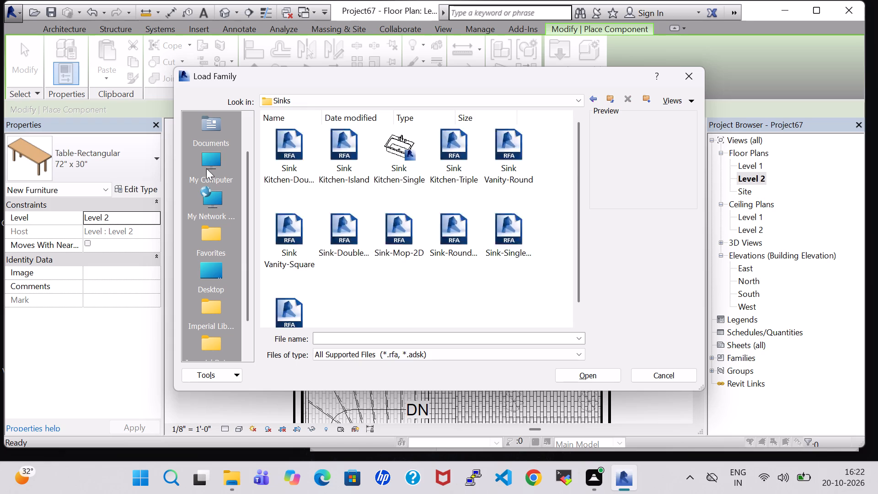
pyautogui.click(300, 223)
pyautogui.click(578, 380)
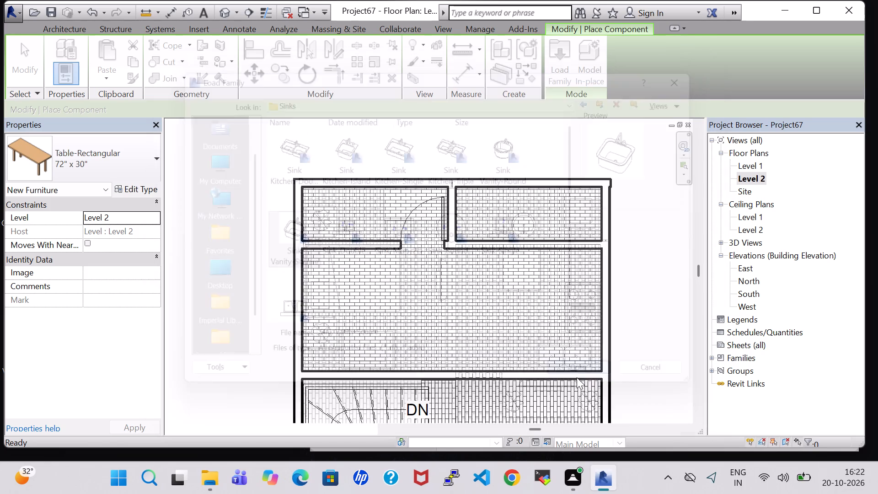
pyautogui.scroll(5, 382, 209)
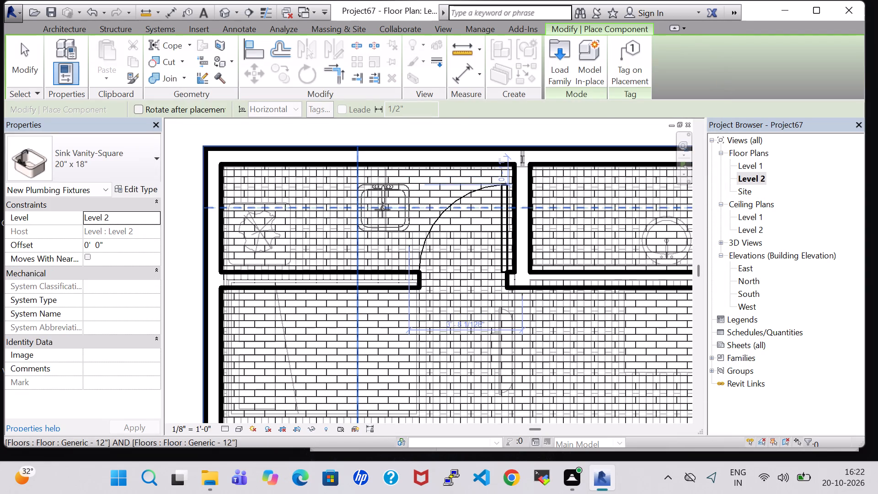
pyautogui.click(410, 190)
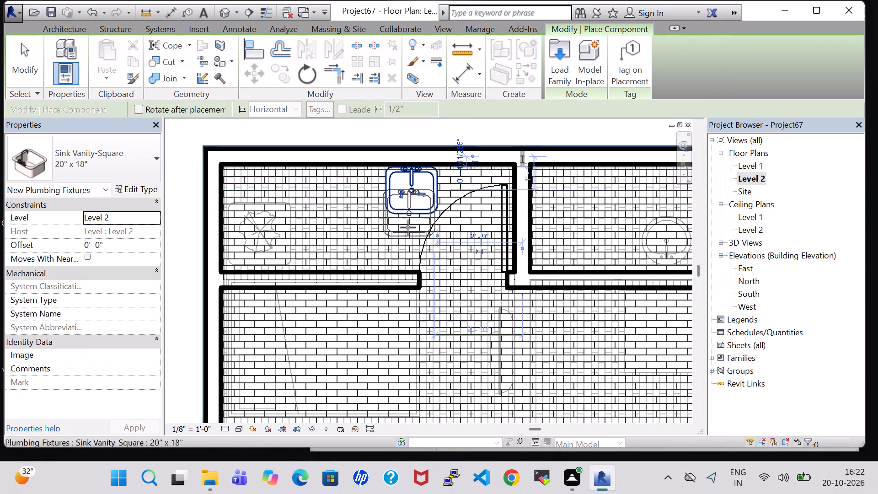
pyautogui.press('Escape')
pyautogui.press('Escape')
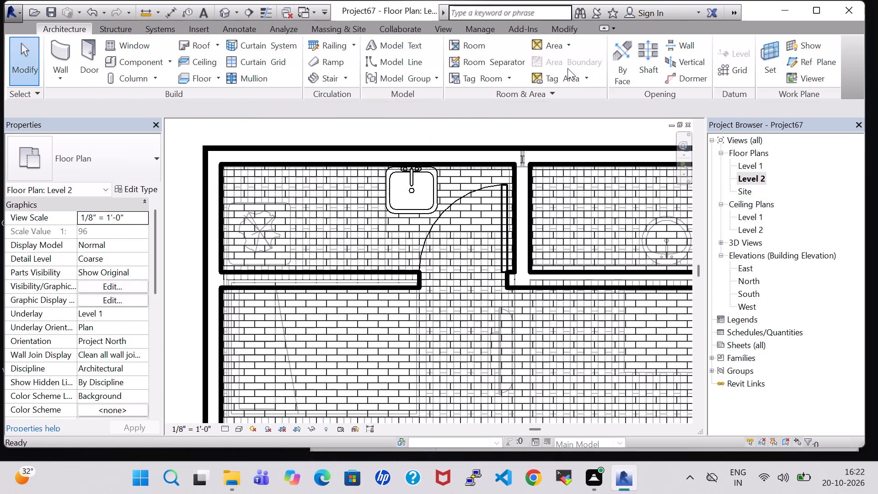
# Load the Toilet-Domestic-3D fixture and place it west of the sink on the north wall, about 5'-9" from the partition.
pyautogui.click(158, 55)
pyautogui.click(555, 67)
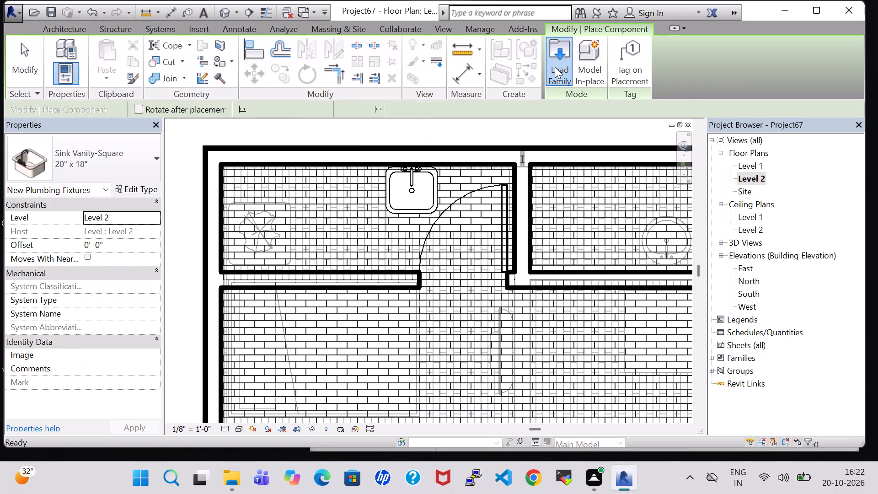
pyautogui.click(522, 312)
pyautogui.press('p')
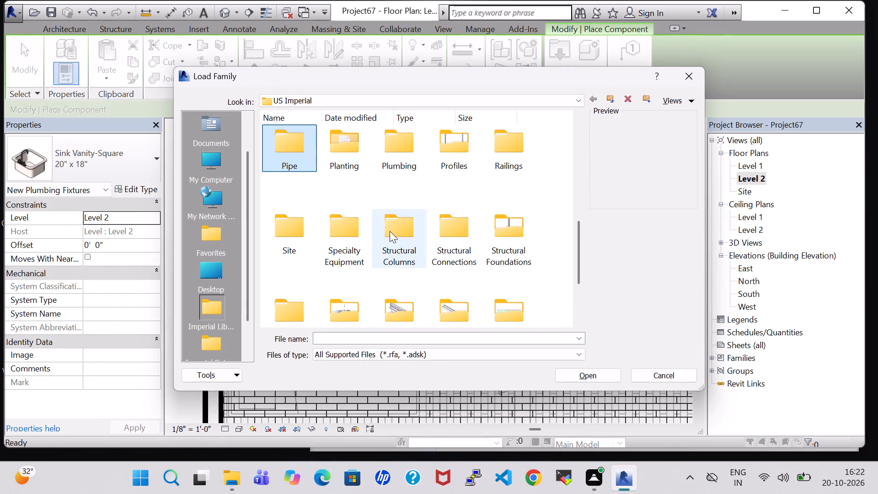
pyautogui.doubleClick(386, 142)
pyautogui.doubleClick(277, 154)
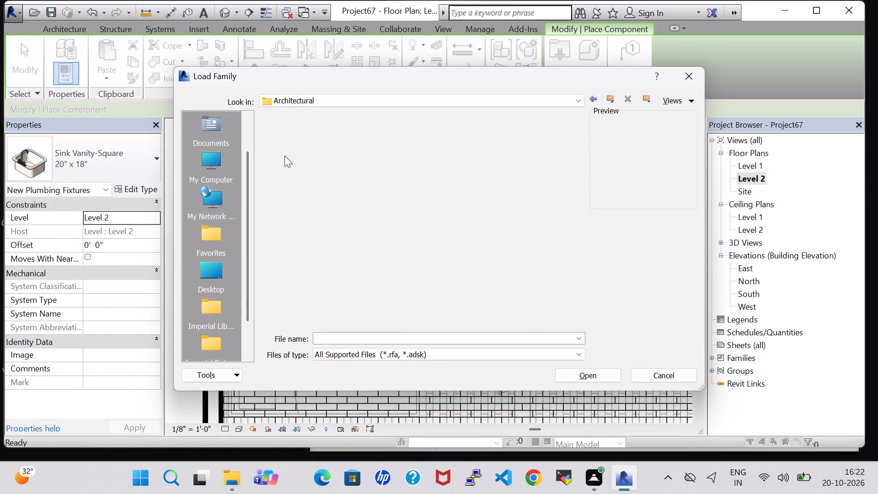
pyautogui.doubleClick(350, 156)
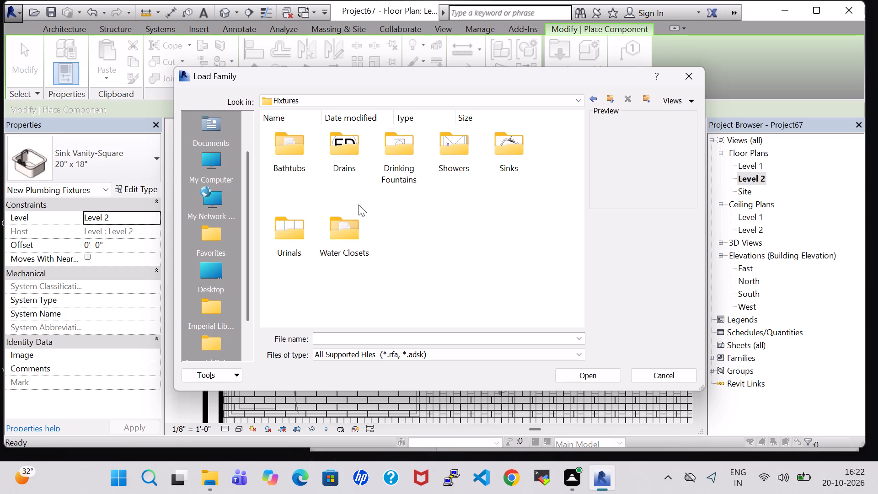
pyautogui.doubleClick(340, 224)
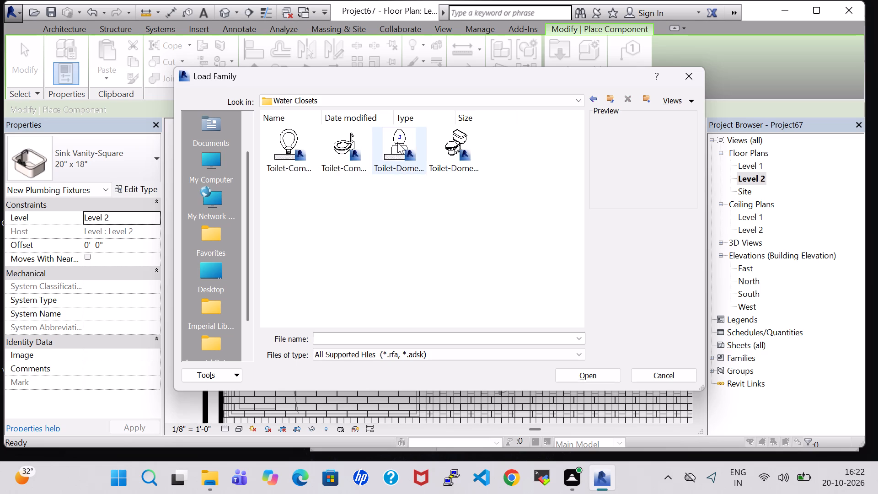
pyautogui.click(453, 140)
pyautogui.click(596, 373)
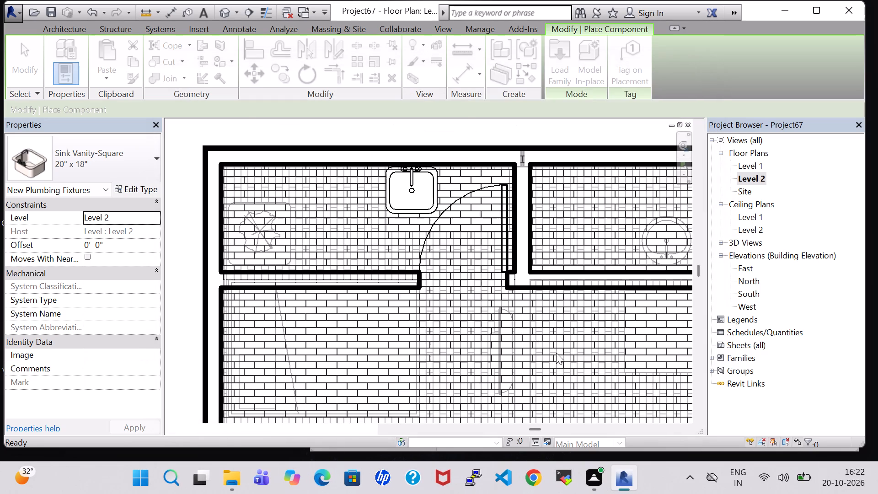
pyautogui.click(342, 218)
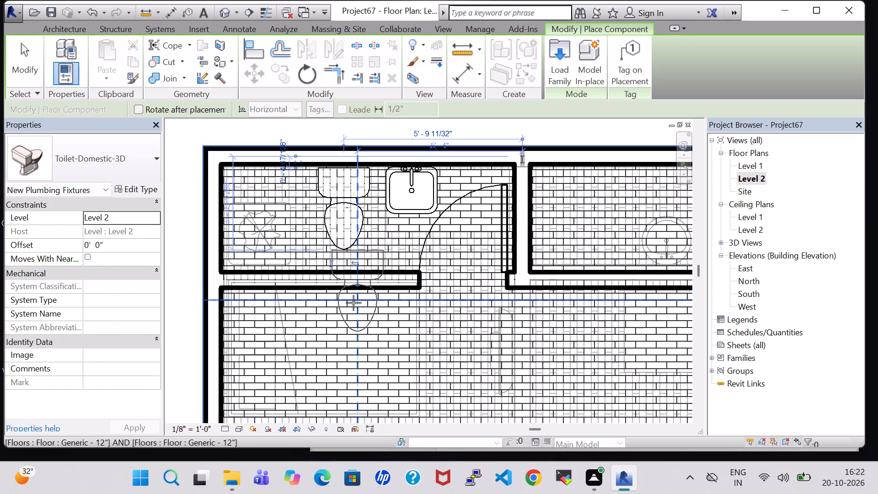
# Load the Tub-Free Standing-3D family from the Bathtubs folder of the plumbing fixtures library.
pyautogui.press('Escape')
pyautogui.press('Escape')
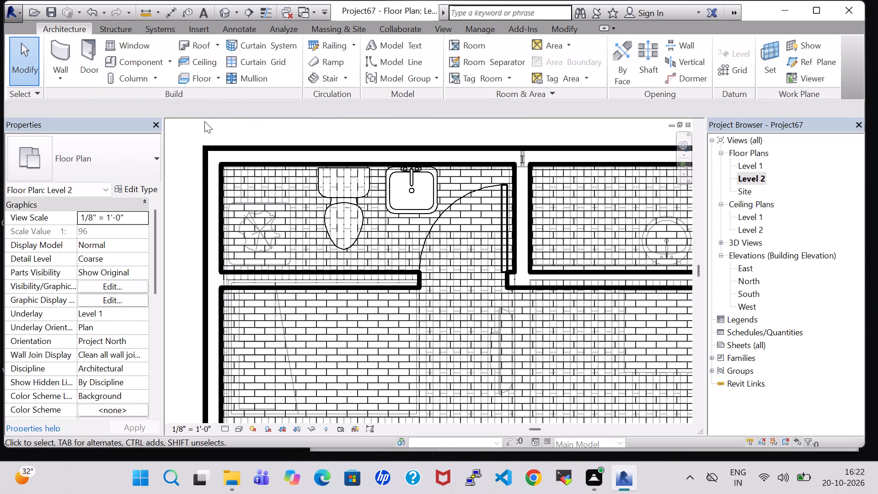
pyautogui.click(139, 66)
pyautogui.click(552, 63)
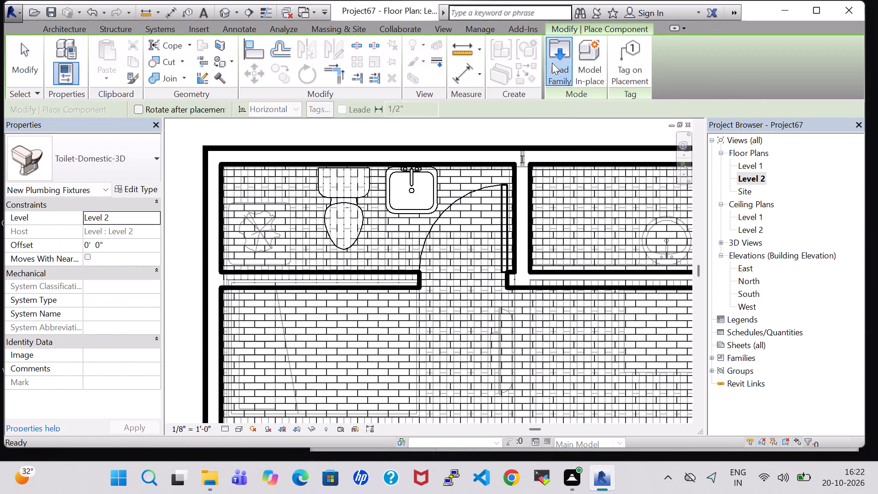
pyautogui.click(516, 304)
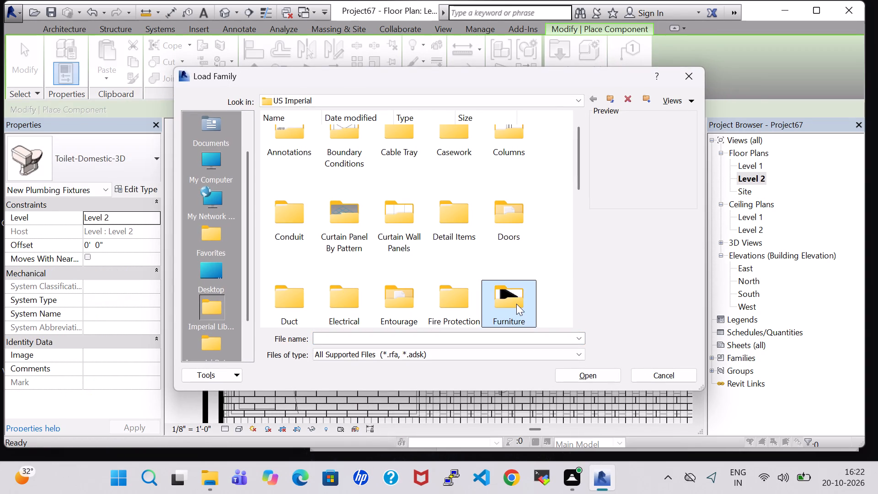
pyautogui.press('p')
pyautogui.doubleClick(385, 144)
pyautogui.doubleClick(293, 135)
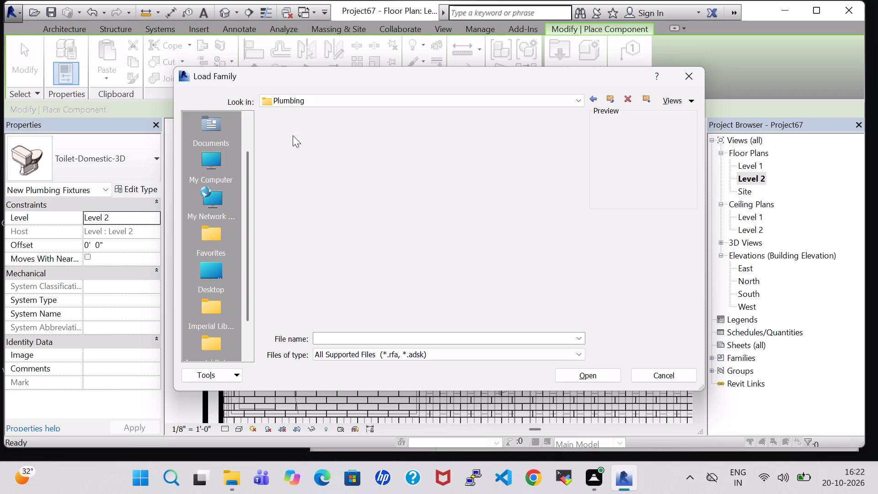
pyautogui.doubleClick(335, 159)
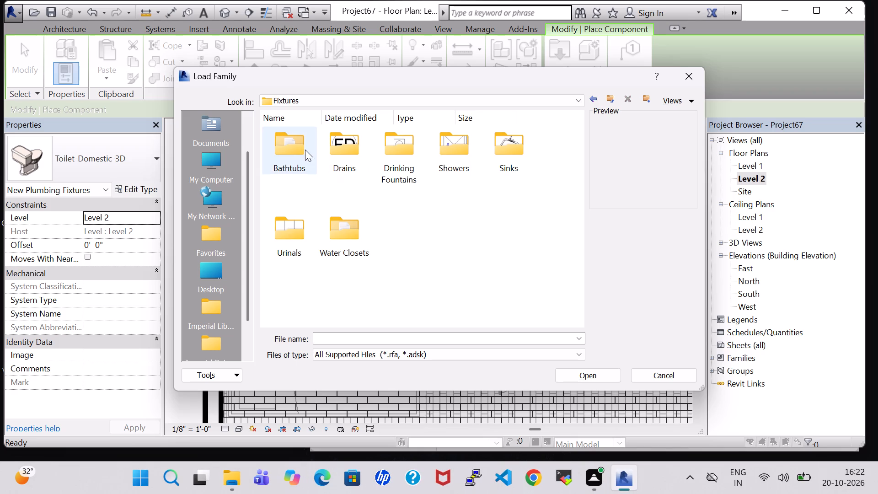
pyautogui.doubleClick(301, 156)
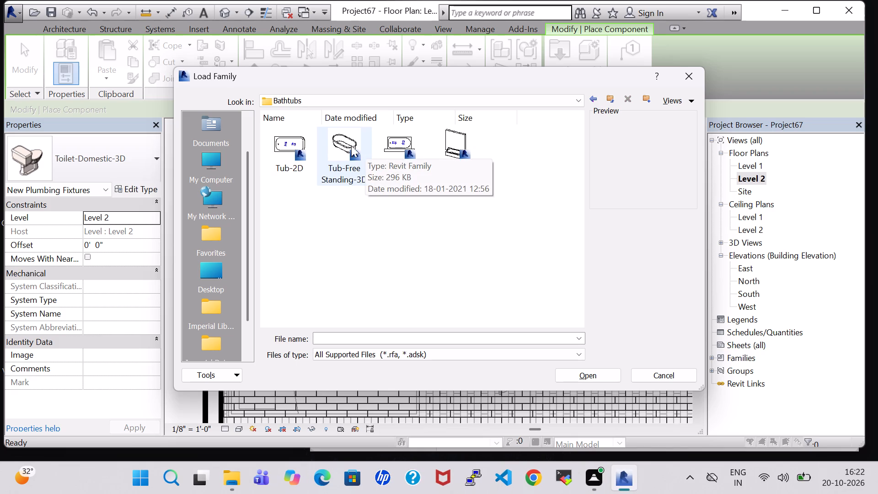
pyautogui.click(345, 138)
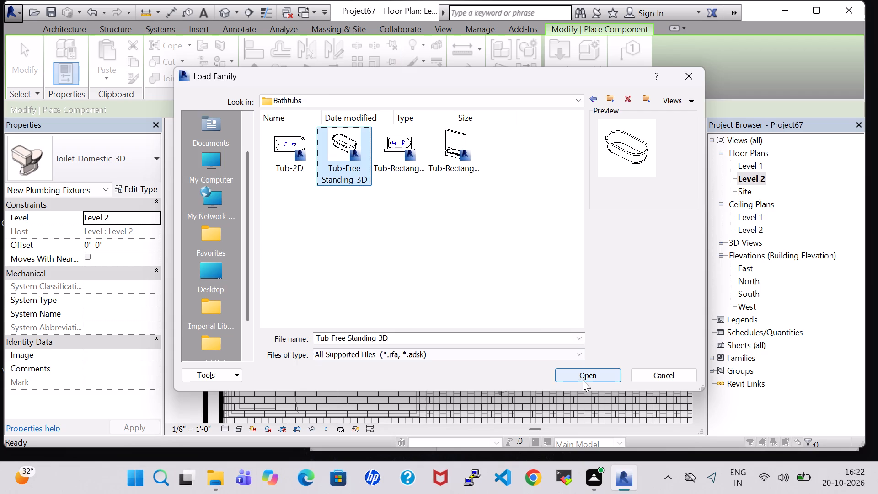
pyautogui.click(583, 380)
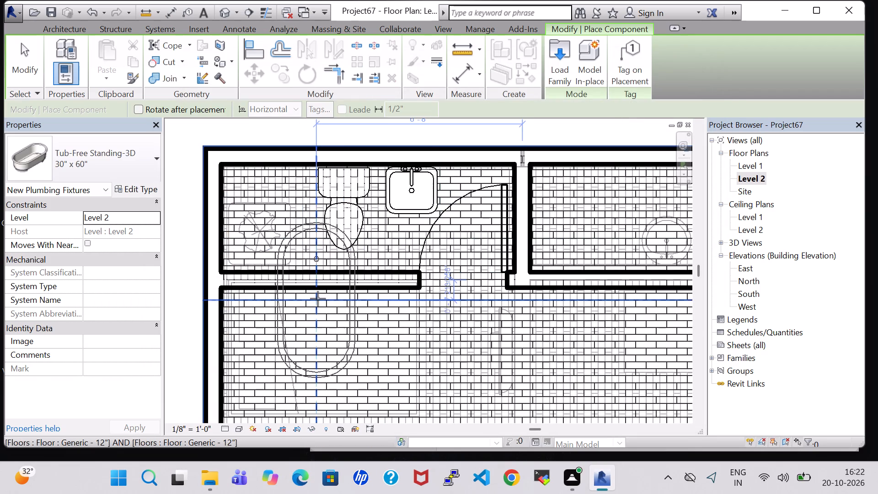
pyautogui.press('Escape')
pyautogui.press('Escape')
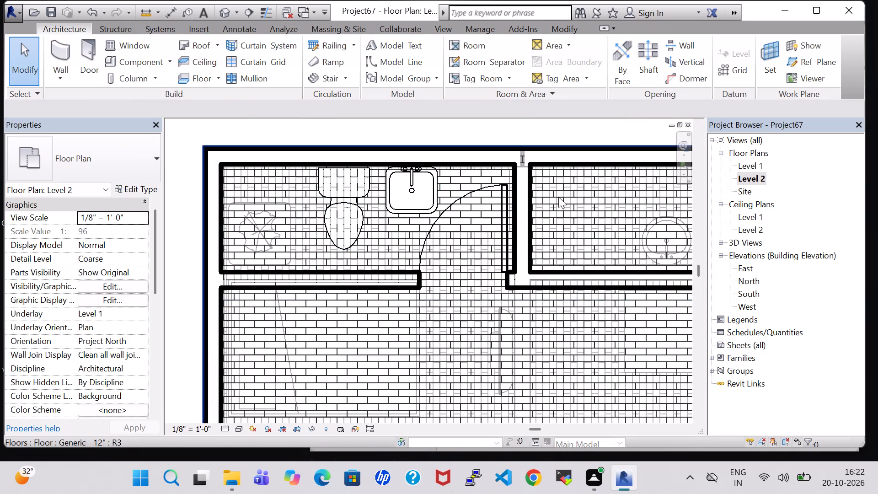
# Load the Floor Drain - Round family and place a 5" Strainer - 2" Drain on the Level 2 work plane, west of the toilet, about 7'-9" from the partition.
pyautogui.click(139, 58)
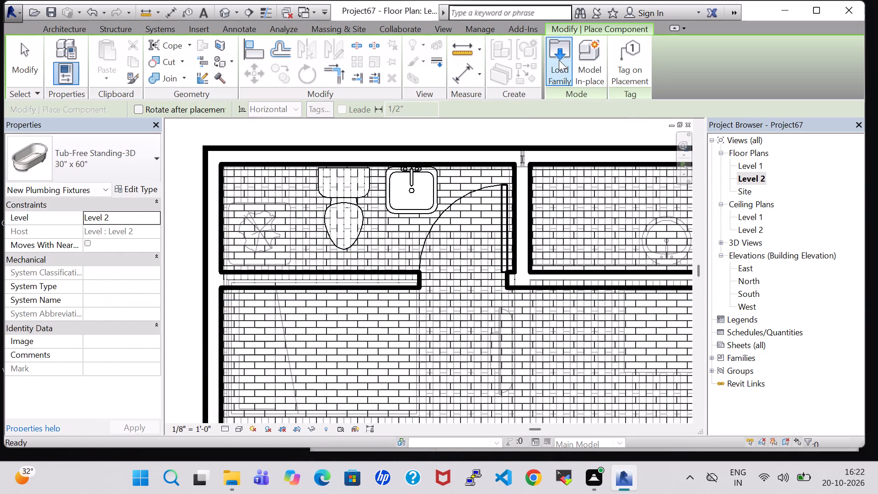
pyautogui.click(559, 60)
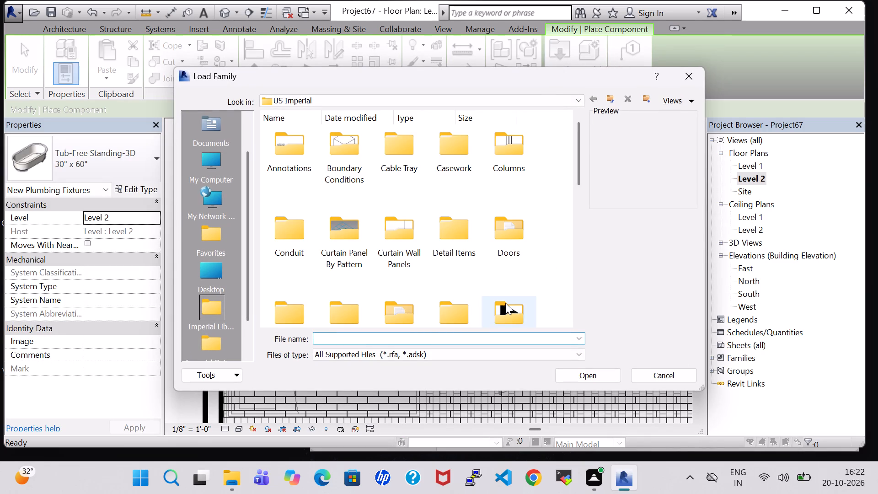
pyautogui.doubleClick(505, 303)
pyautogui.click(589, 97)
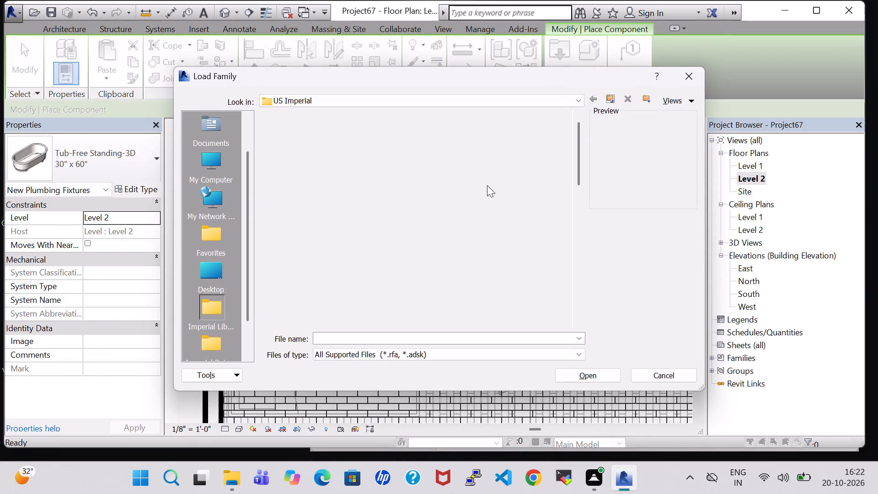
pyautogui.press('p')
pyautogui.click(470, 220)
pyautogui.press('p')
pyautogui.doubleClick(416, 142)
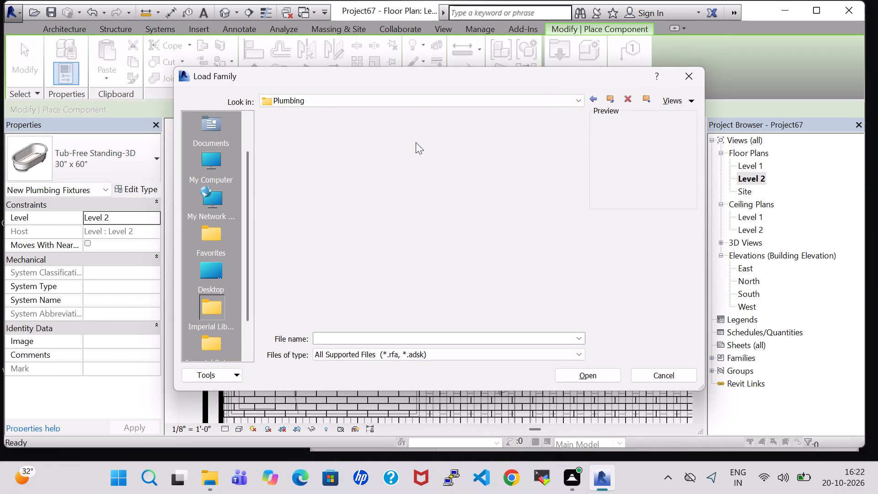
pyautogui.doubleClick(331, 153)
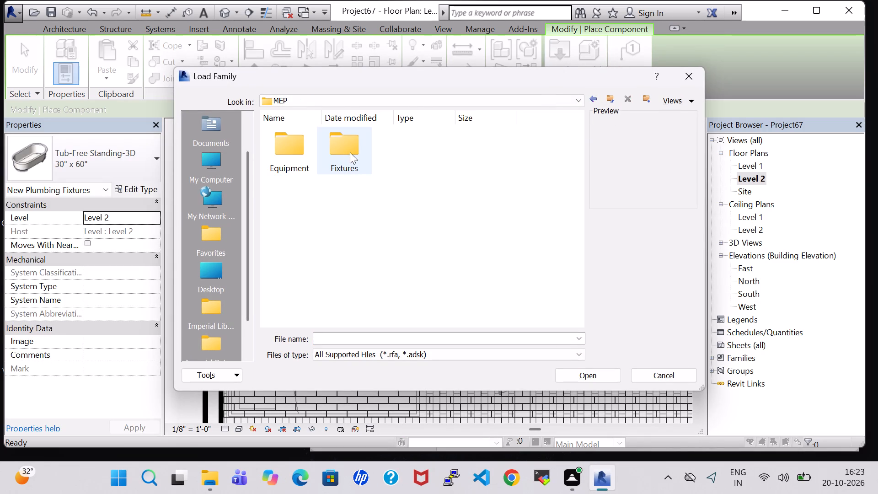
pyautogui.doubleClick(350, 152)
pyautogui.doubleClick(470, 149)
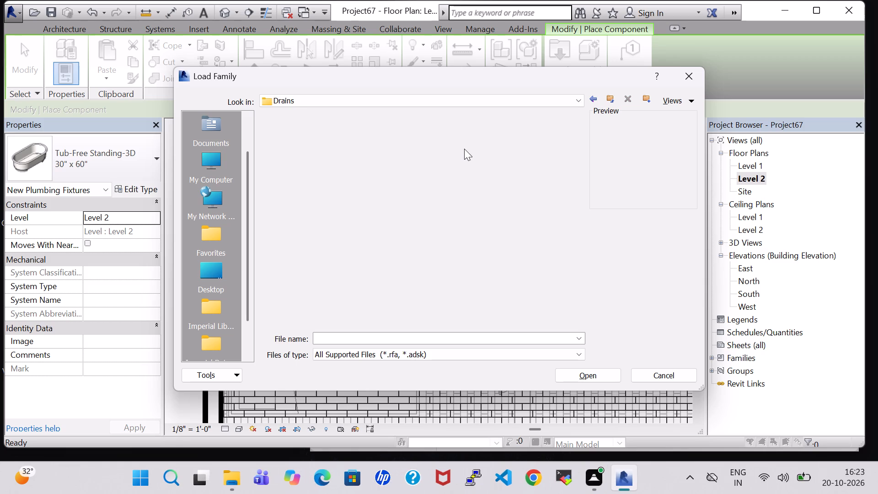
pyautogui.click(336, 134)
pyautogui.click(605, 375)
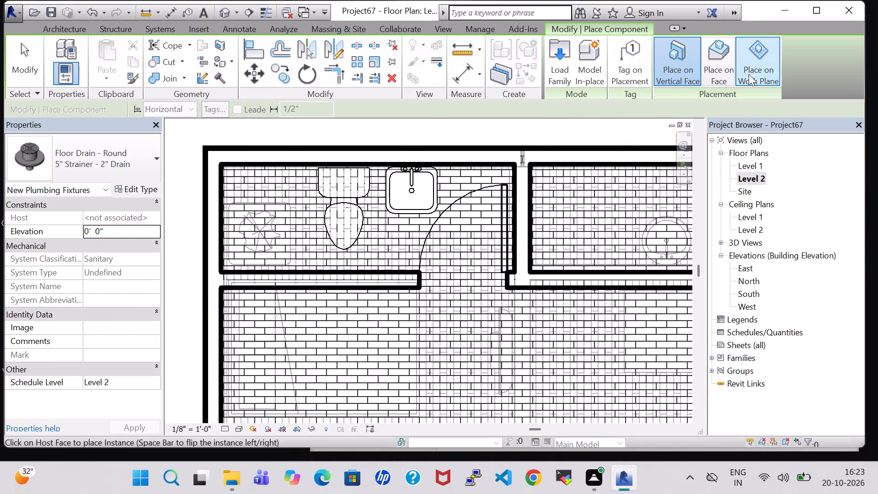
pyautogui.click(755, 74)
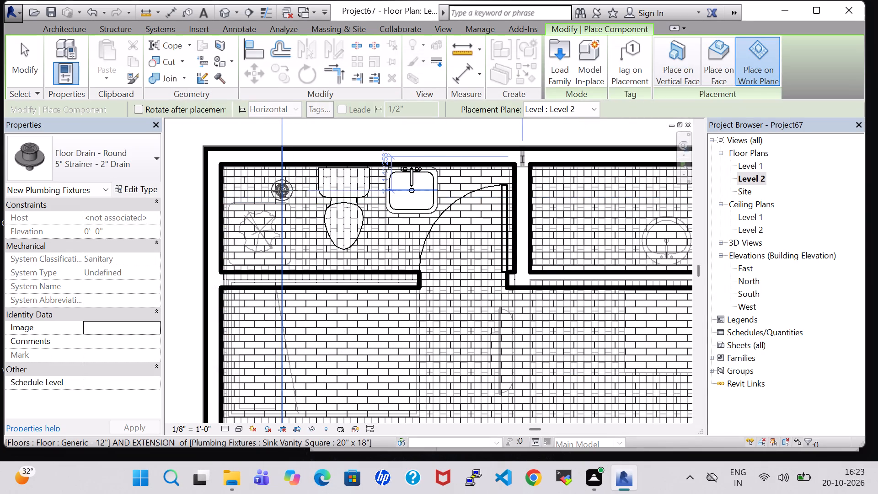
pyautogui.click(280, 191)
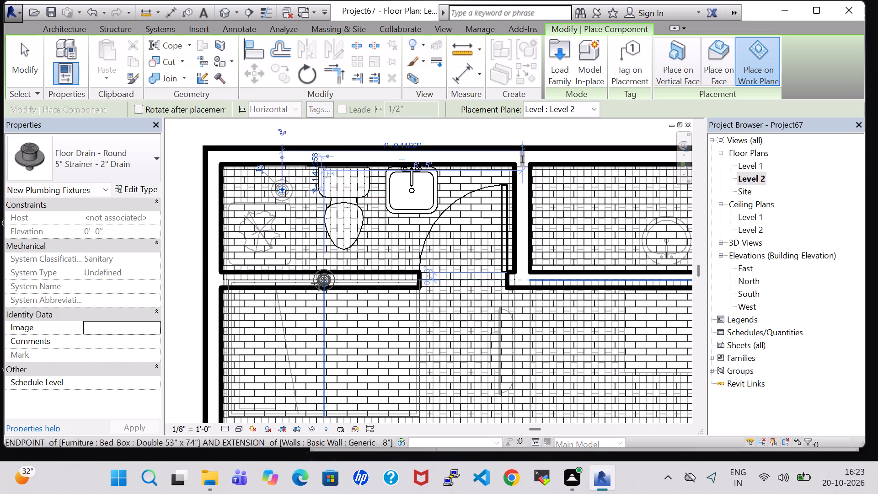
pyautogui.press('Escape')
pyautogui.press('Escape')
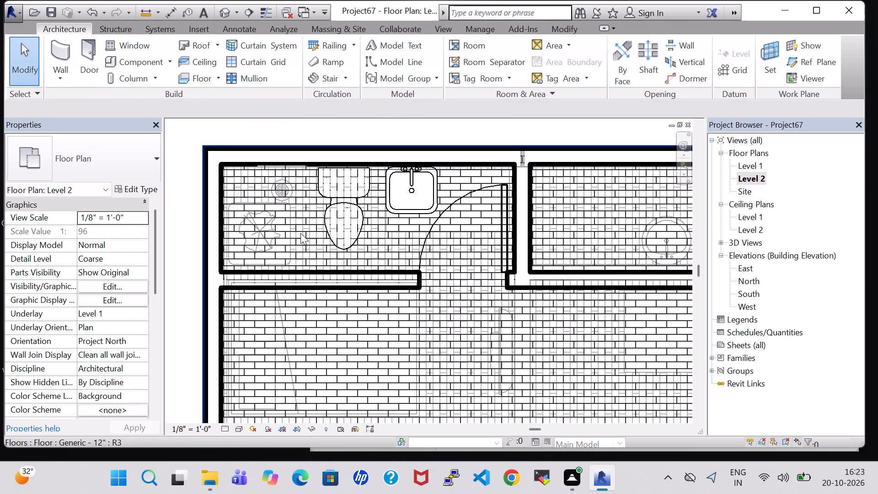
# Working in the 3D view from the top, nudge the floor drain west and slightly south, away from the toilet.
pyautogui.click(280, 187)
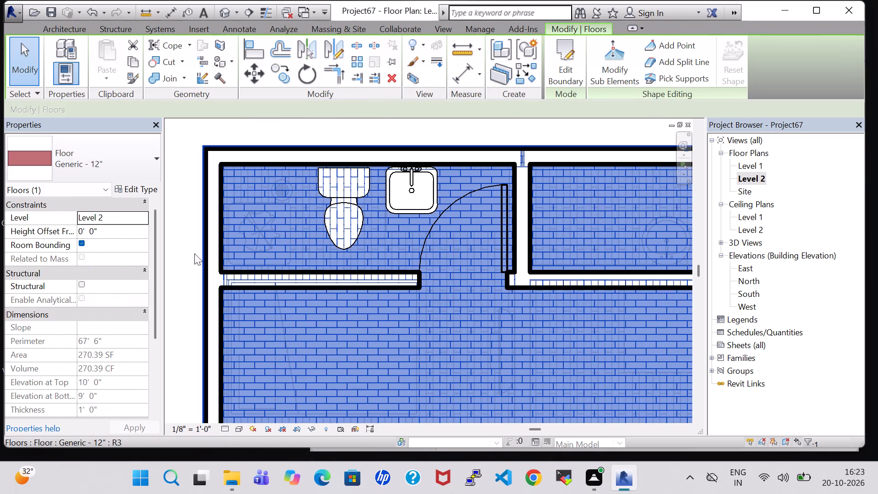
pyautogui.click(184, 252)
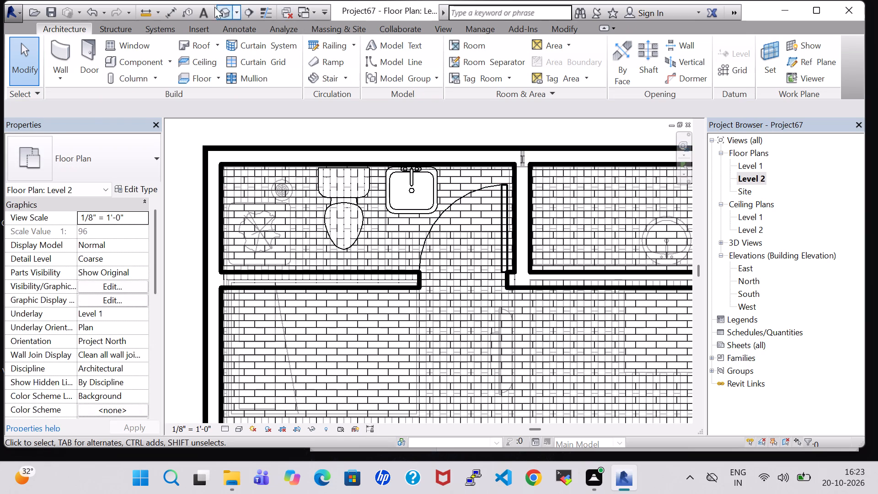
pyautogui.click(219, 7)
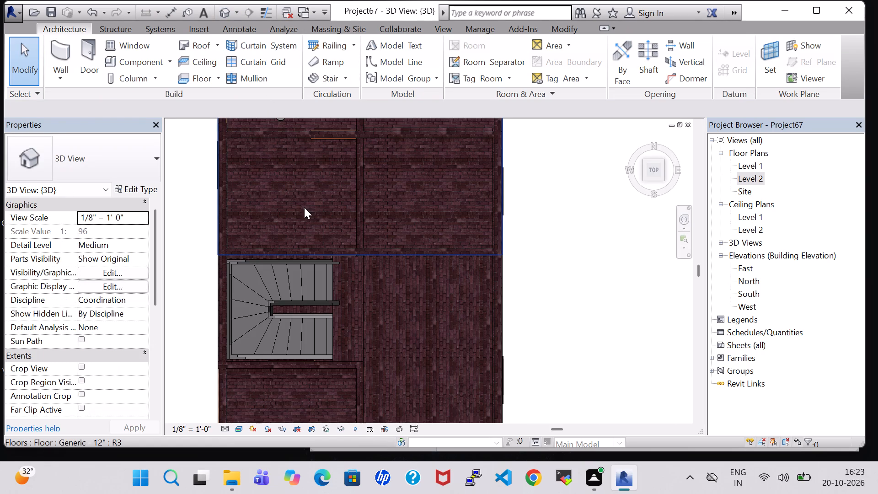
pyautogui.click(649, 169)
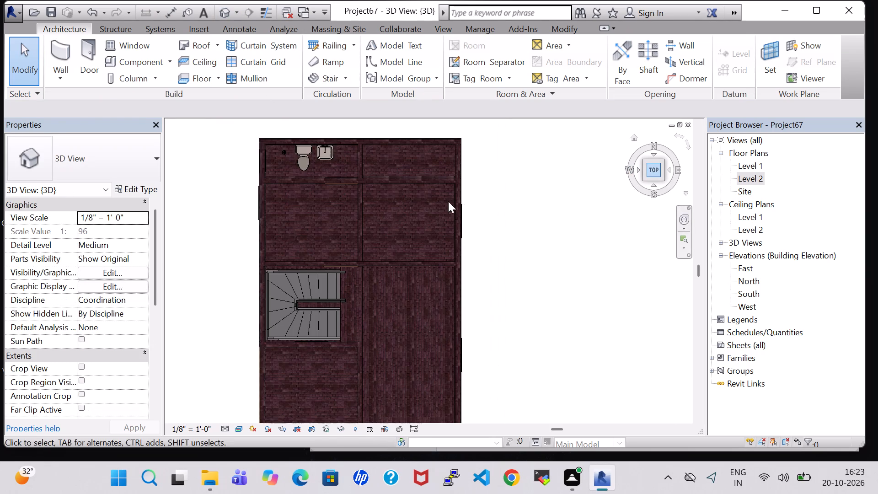
pyautogui.scroll(4, 369, 177)
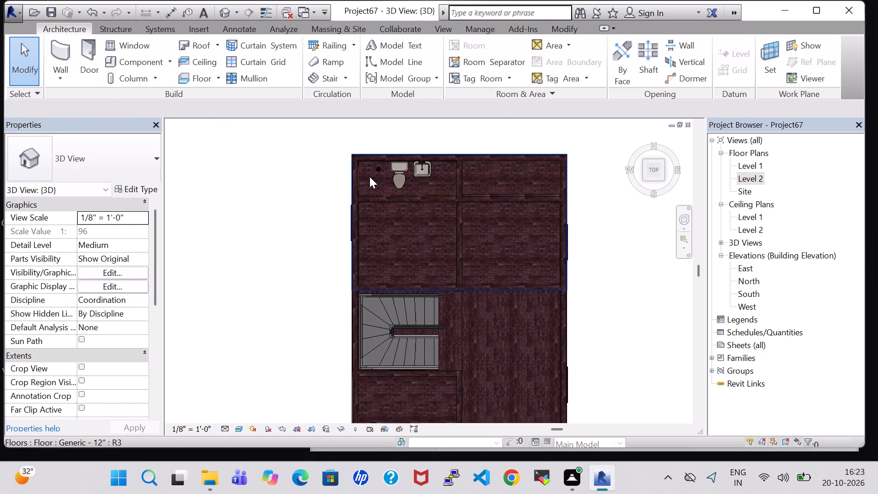
pyautogui.scroll(6, 369, 177)
pyautogui.click(386, 161)
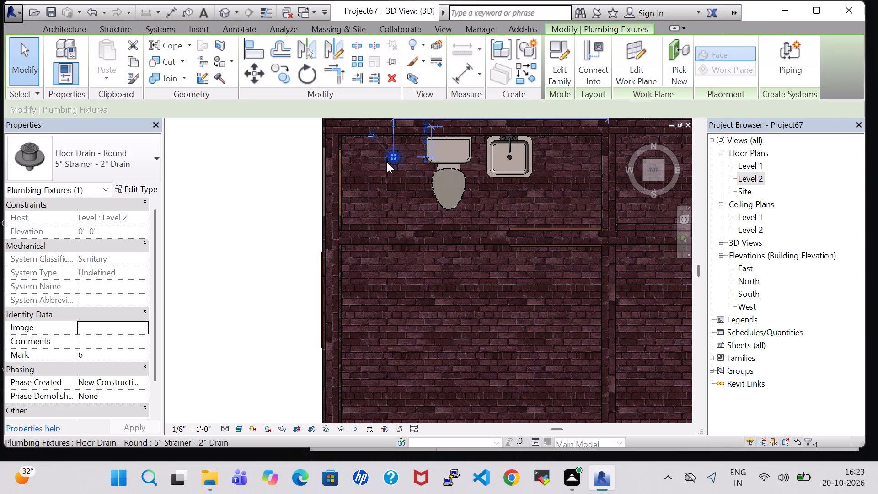
pyautogui.press('Left')
pyautogui.press('Left')
pyautogui.press('Left')
pyautogui.press('Left')
pyautogui.press('Left')
pyautogui.press('Left')
pyautogui.press('Left')
pyautogui.press('Left')
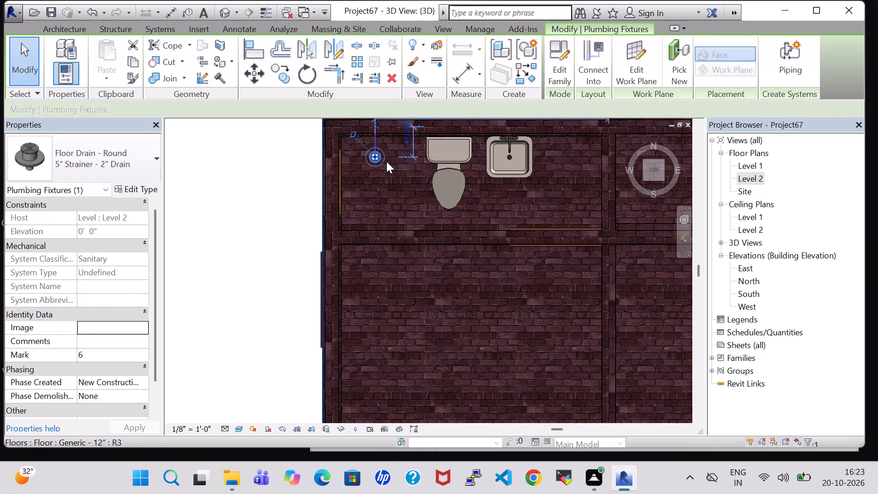
pyautogui.press('Down')
pyautogui.press('Down')
pyautogui.press('Down')
pyautogui.press('Left')
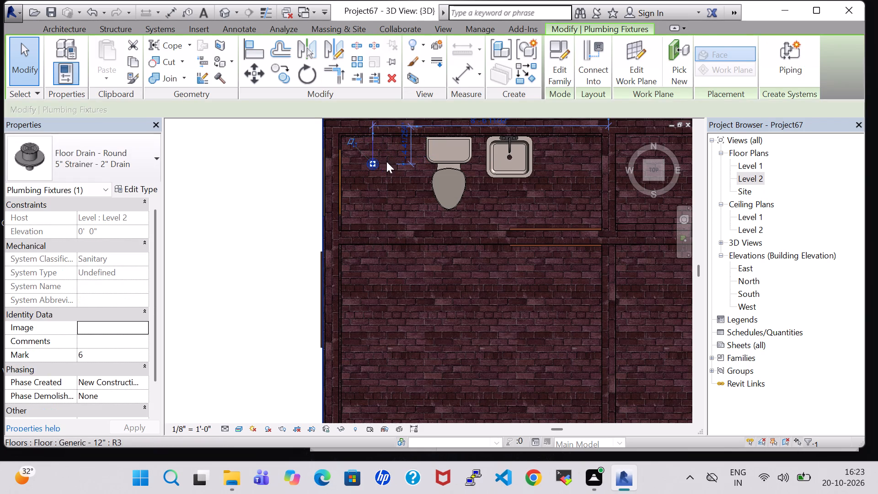
# Space the fixtures along the north wall by nudging the sink east and the toilet slightly west.
pyautogui.click(507, 162)
pyautogui.press('Right')
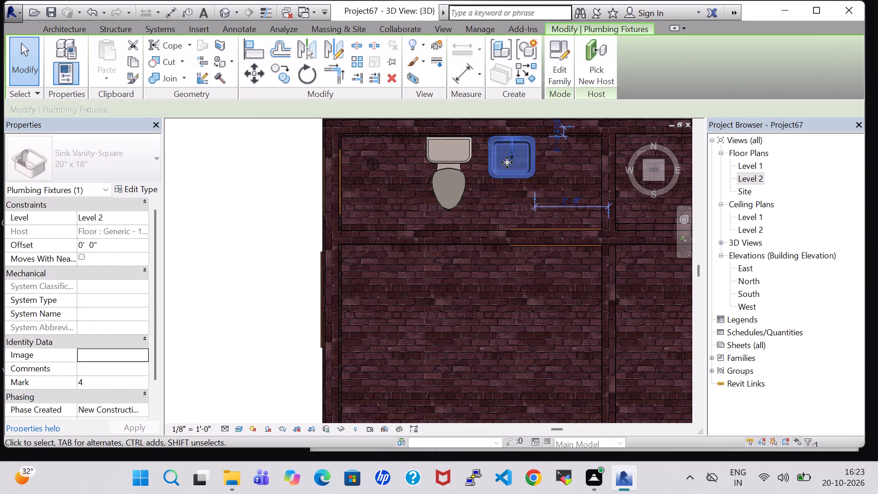
pyautogui.press('Right')
pyautogui.press('Right')
pyautogui.press('Right')
pyautogui.press('Right')
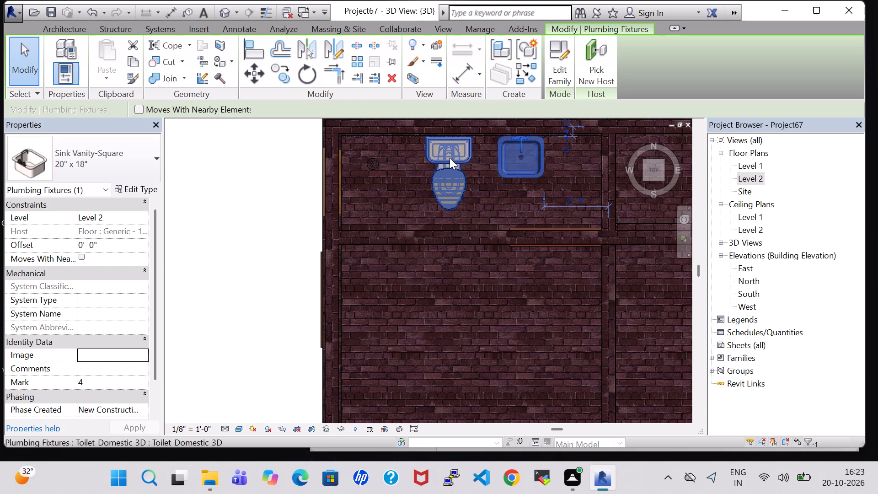
pyautogui.click(450, 158)
pyautogui.press('Left')
pyautogui.click(203, 220)
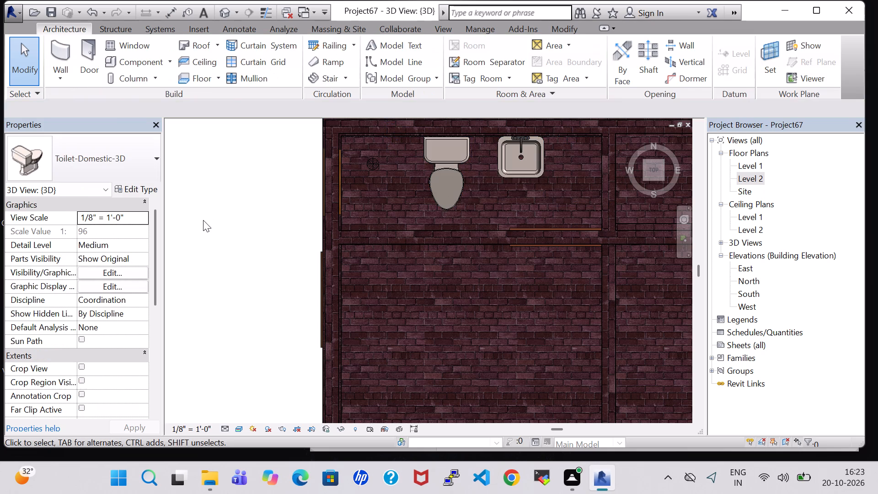
# Return to the Level 2 floor plan and nudge the bathroom sink back west toward the toilet.
pyautogui.doubleClick(752, 176)
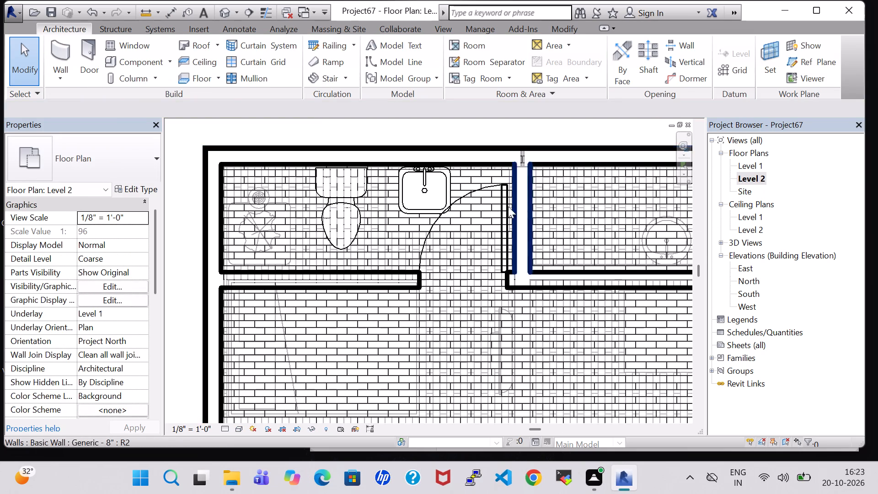
pyautogui.click(432, 196)
pyautogui.press('Left')
pyautogui.press('Left')
pyautogui.press('Left')
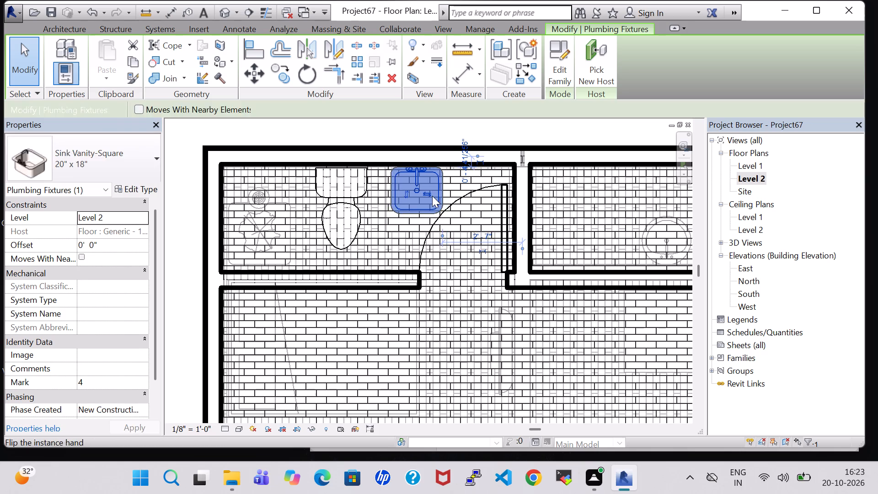
pyautogui.press('Left')
pyautogui.click(320, 124)
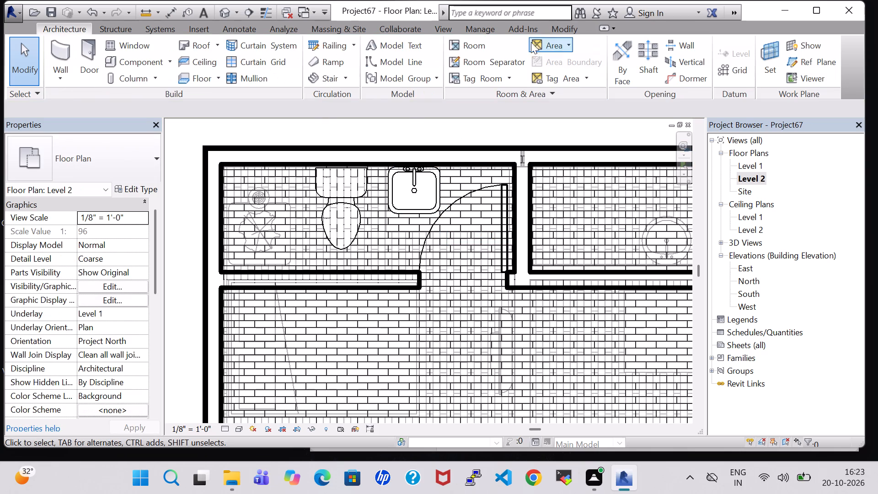
# Place a tagged room in the northwest bathroom, with upper limit Level 2 and a 10'-0" offset.
pyautogui.click(468, 40)
pyautogui.click(355, 240)
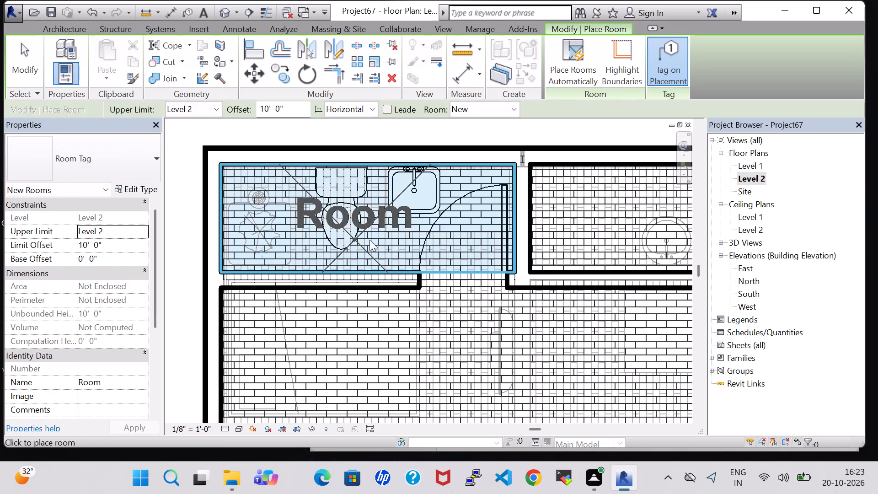
pyautogui.press('Escape')
pyautogui.press('Escape')
# Rename the northwest bathroom's room tag as TOILET.
pyautogui.doubleClick(376, 215)
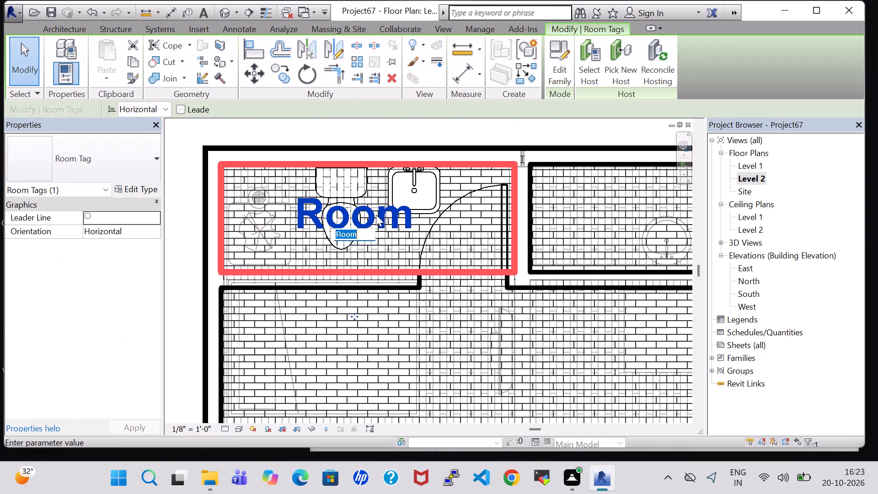
pyautogui.press('BackSpace')
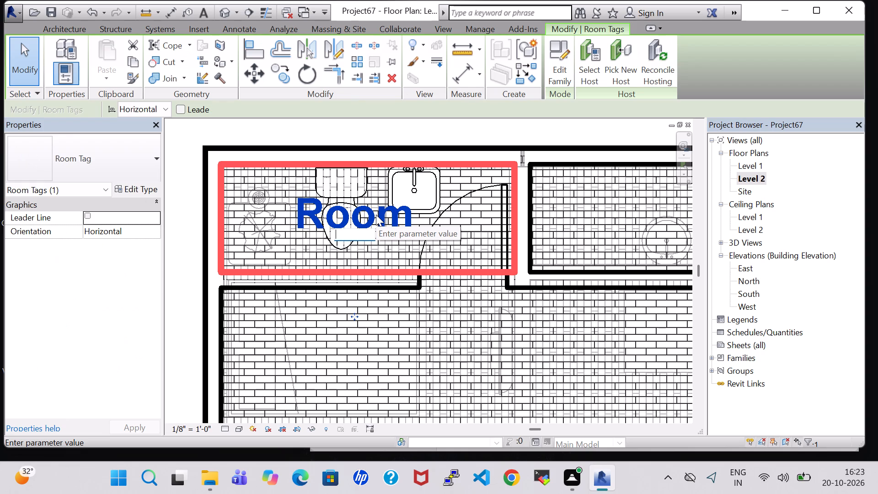
pyautogui.write('TOILET')
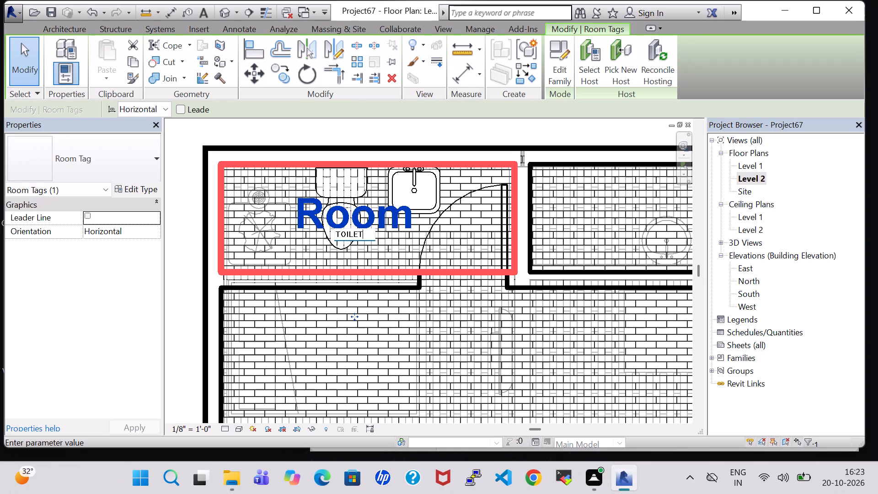
pyautogui.press('Return')
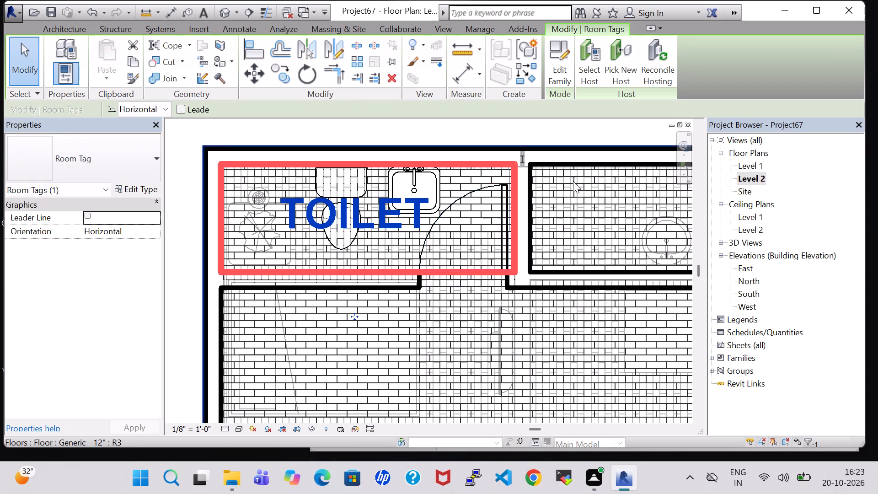
# Split the north exterior wall at the bathroom's east partition and the east exterior wall at the northeast space's south partition.
pyautogui.scroll(-2, 573, 181)
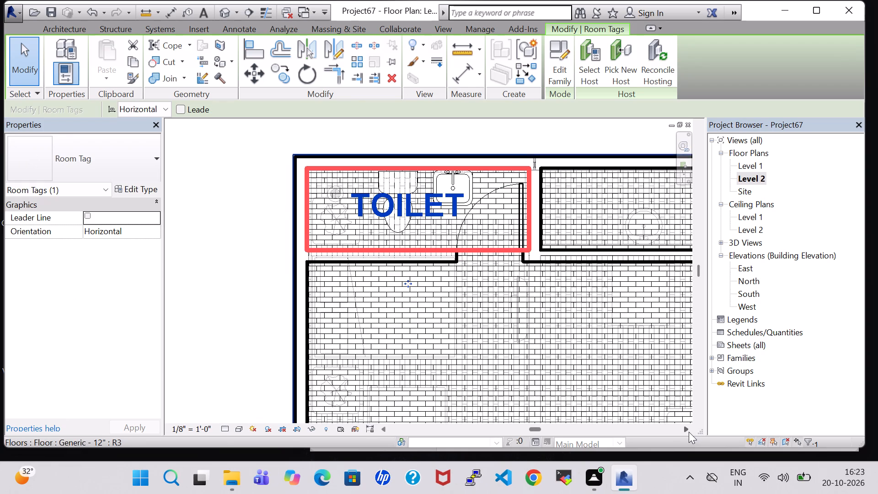
pyautogui.tripleClick(686, 427)
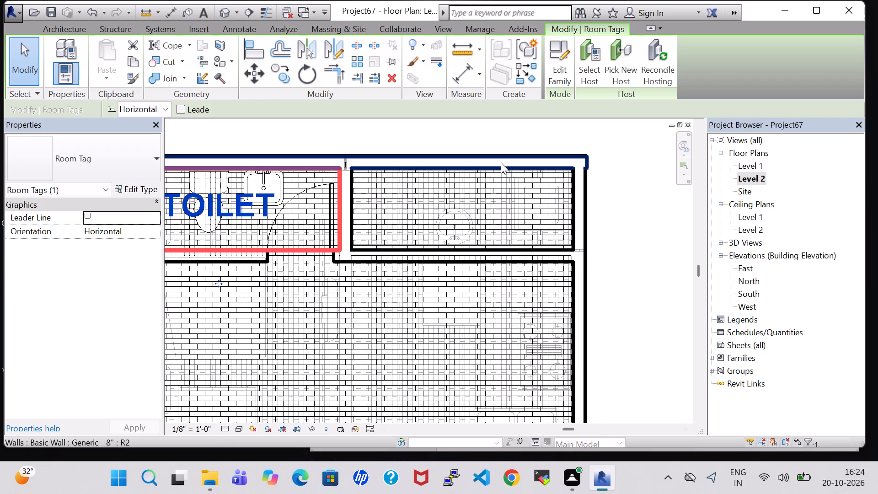
pyautogui.click(498, 164)
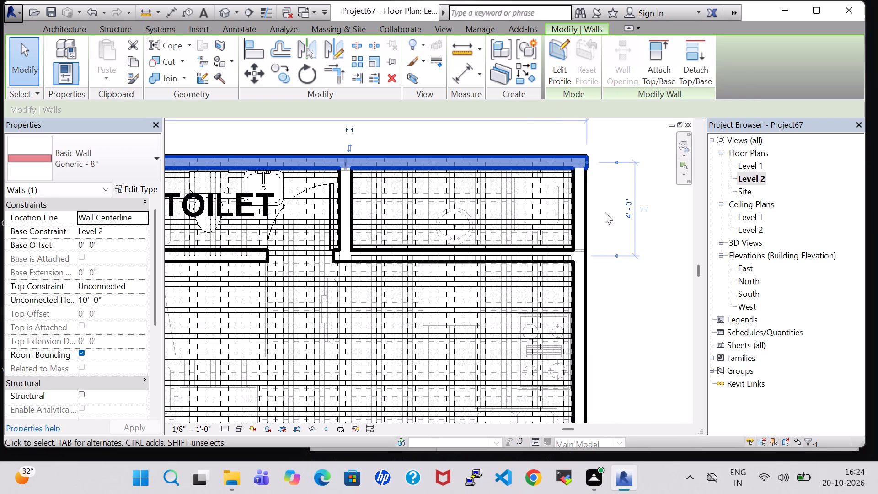
pyautogui.click(357, 44)
pyautogui.click(343, 160)
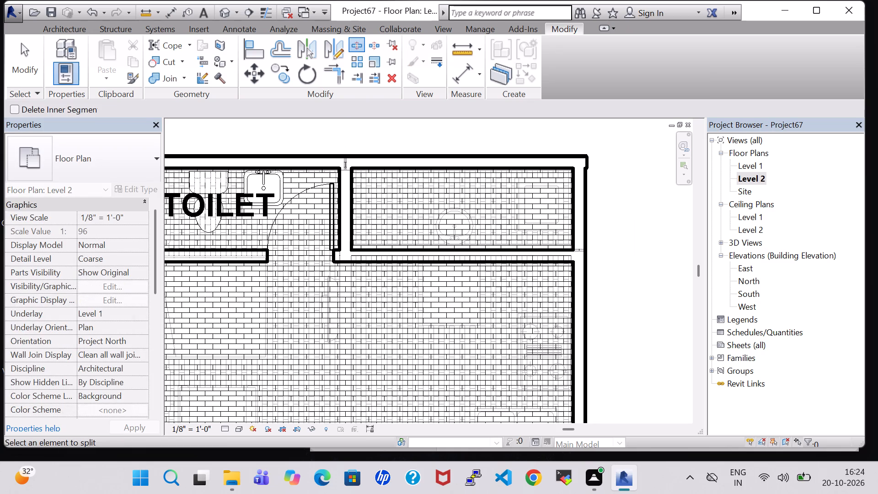
pyautogui.click(584, 254)
pyautogui.press('Escape')
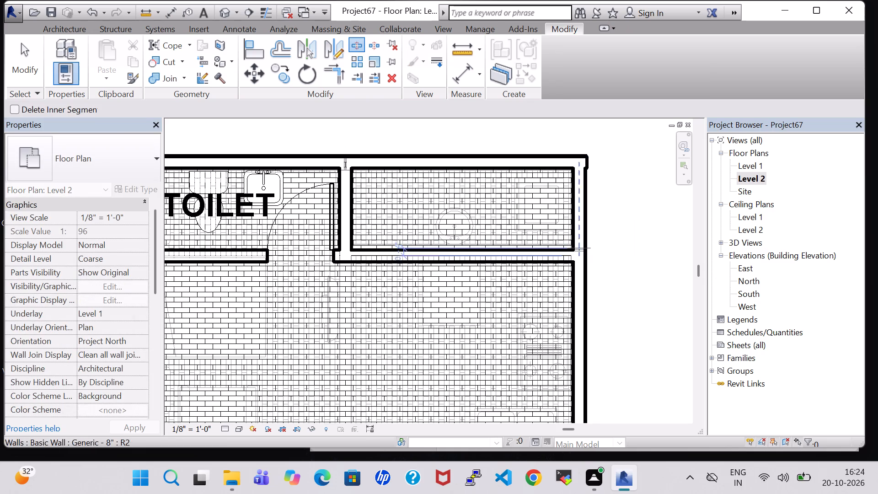
pyautogui.press('Escape')
# Set the unconnected height of the north exterior wall segment along the northeast space to 5'-0".
pyautogui.click(529, 167)
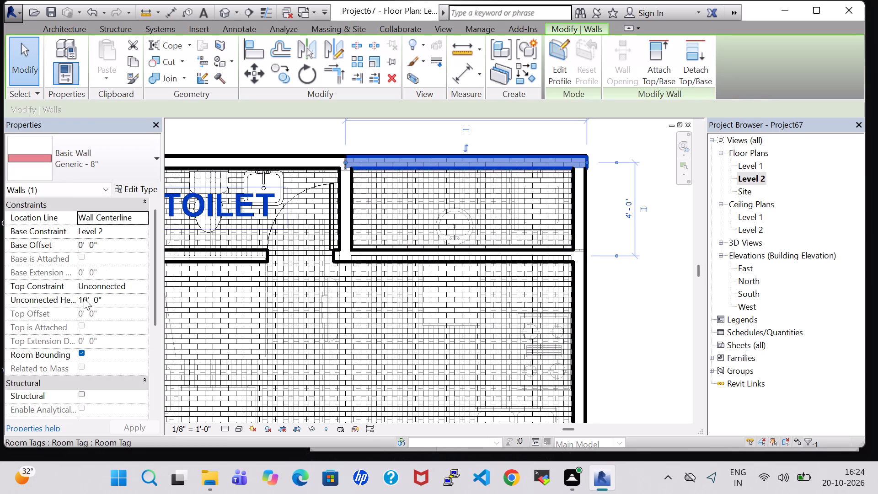
pyautogui.doubleClick(86, 301)
pyautogui.press('BackSpace')
pyautogui.press('BackSpace')
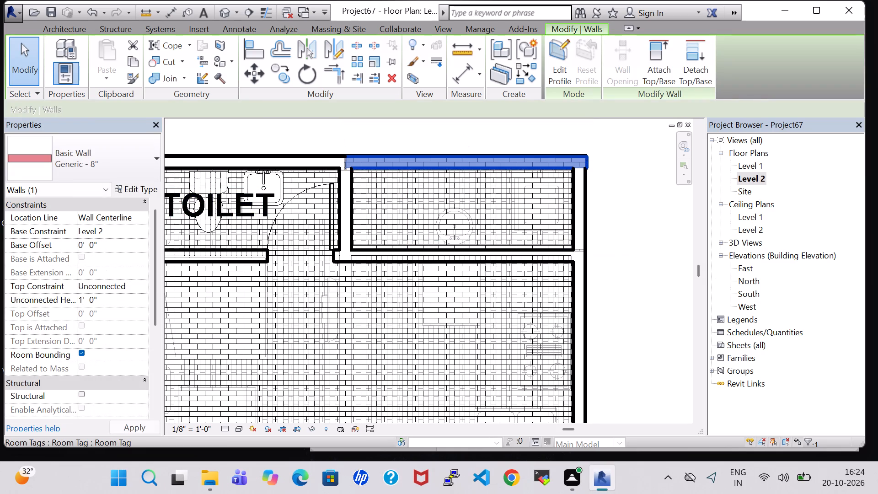
pyautogui.press('5')
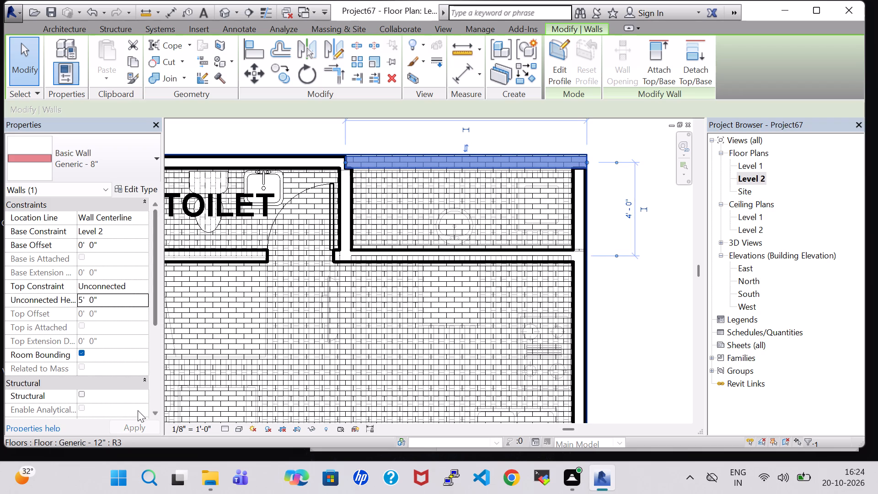
pyautogui.click(128, 425)
# Set the unconnected height of the east exterior wall segment beside the northeast space to 5'-0".
pyautogui.click(578, 218)
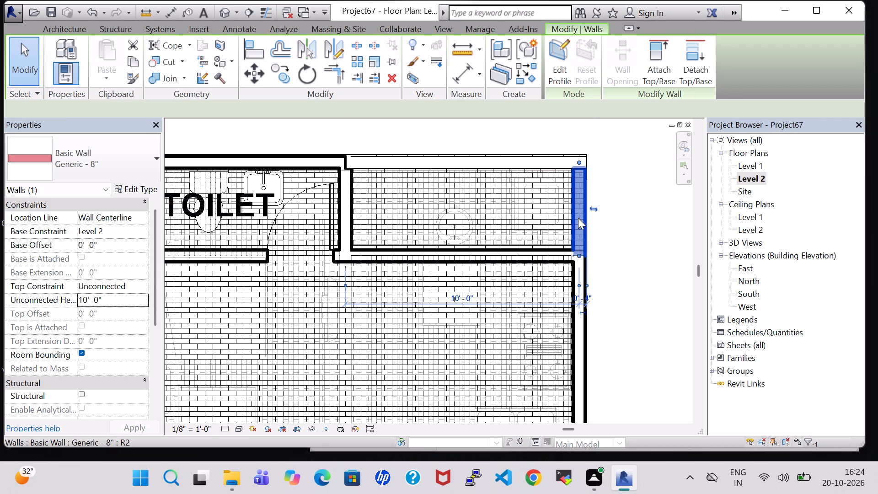
pyautogui.doubleClick(85, 302)
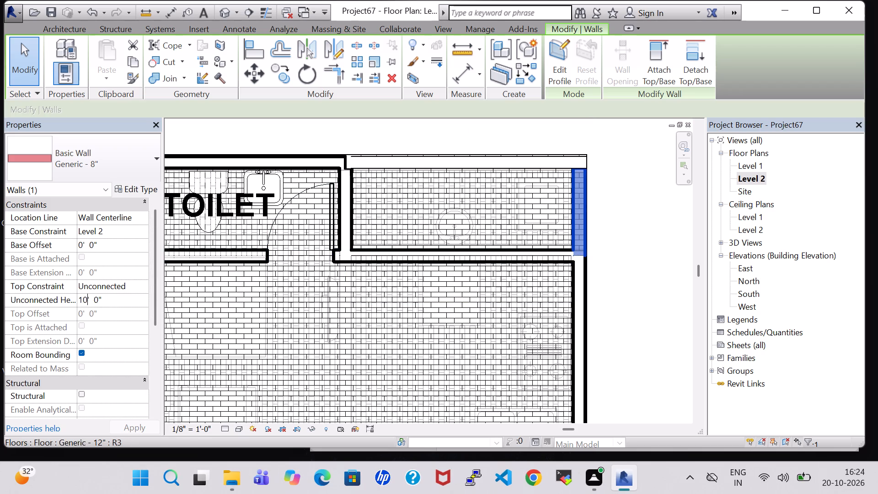
pyautogui.press('BackSpace')
pyautogui.press('BackSpace')
pyautogui.press('5')
pyautogui.click(133, 427)
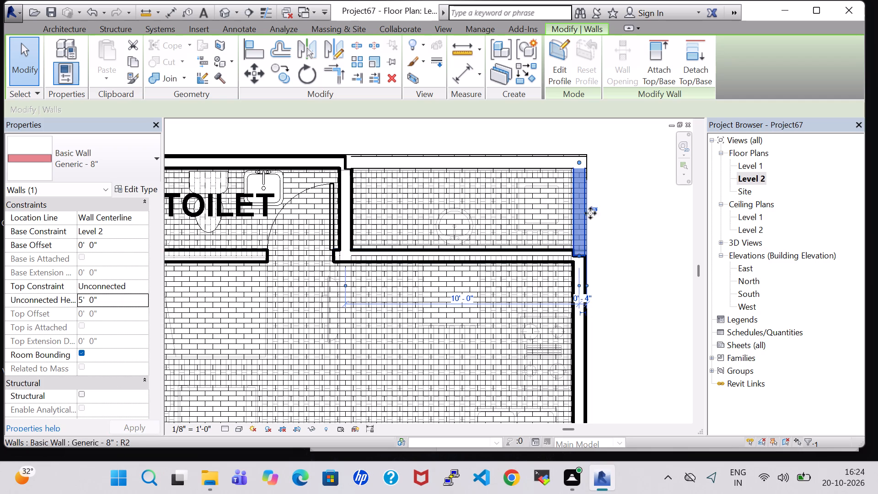
pyautogui.click(646, 201)
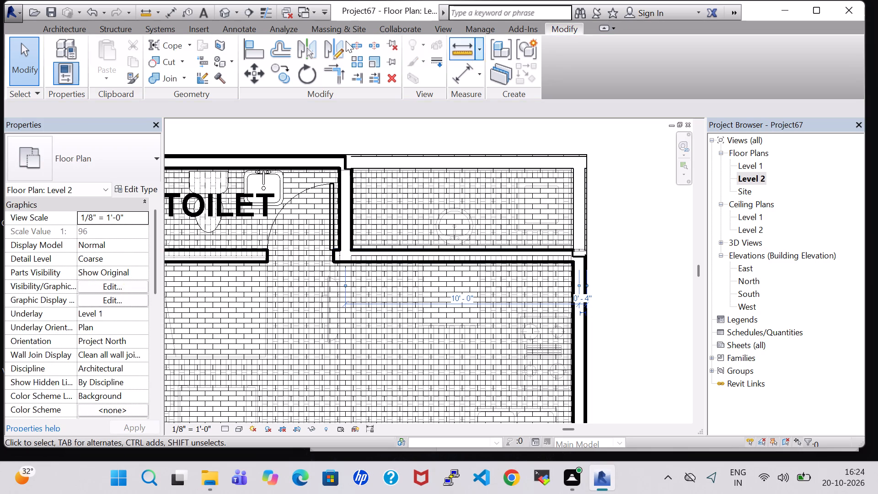
# Place a tagged room in the northeast space beside the toilet and name it OTS.
pyautogui.click(84, 29)
pyautogui.click(471, 52)
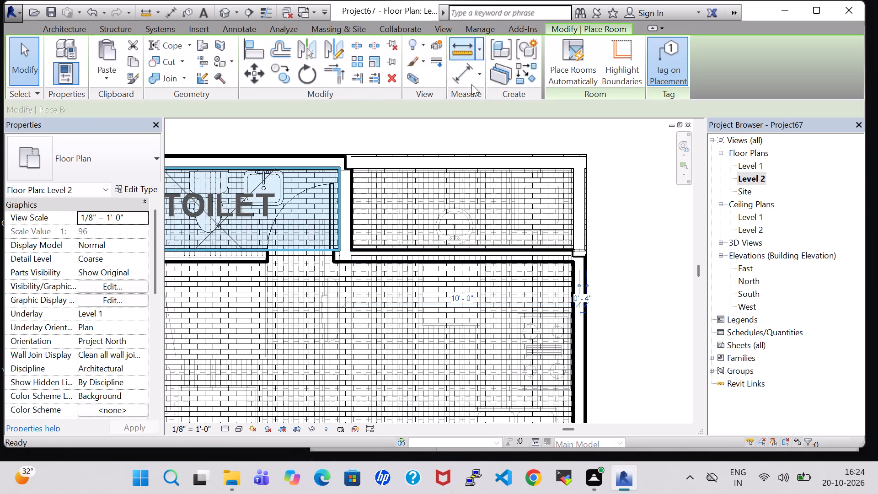
pyautogui.click(471, 224)
pyautogui.press('Escape')
pyautogui.press('Escape')
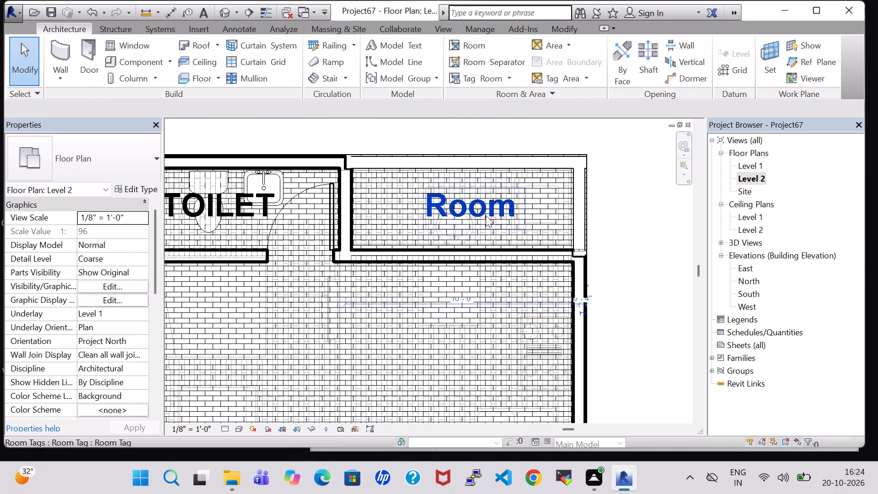
pyautogui.doubleClick(486, 215)
pyautogui.press('BackSpace')
pyautogui.write('OTS')
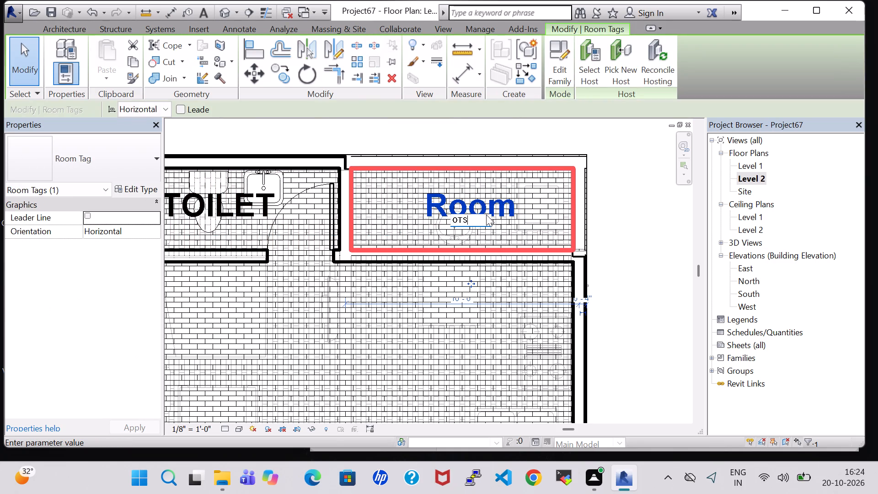
pyautogui.press('Return')
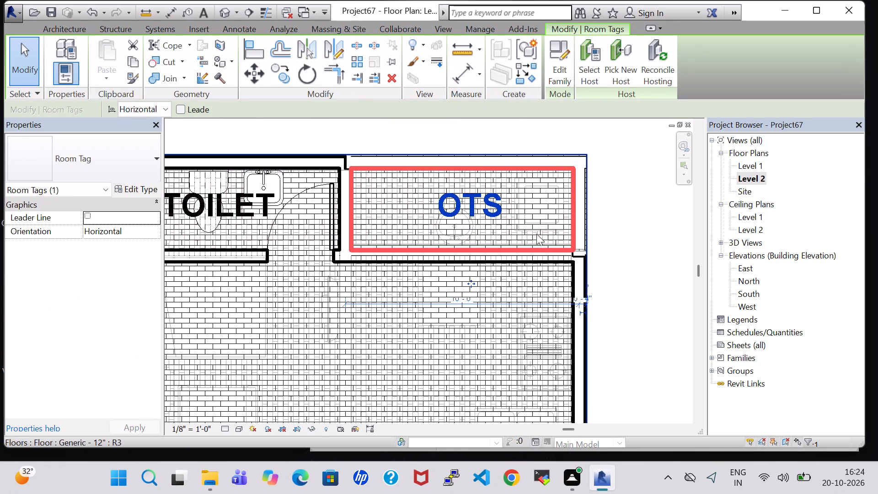
# Load the Bed-Standard.0001 family from the Beds folder of the US Imperial furniture library as a component.
pyautogui.scroll(-3, 536, 234)
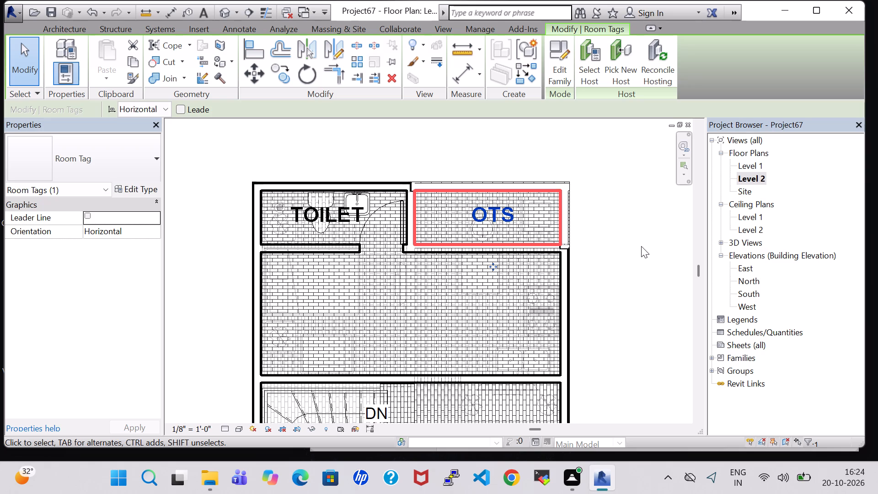
pyautogui.middleClick(637, 314)
pyautogui.moveTo(623, 302); pyautogui.dragTo(616, 291, button='middle')
pyautogui.middleClick(604, 260)
pyautogui.moveTo(604, 260); pyautogui.dragTo(605, 252, button='middle')
pyautogui.scroll(4, 308, 196)
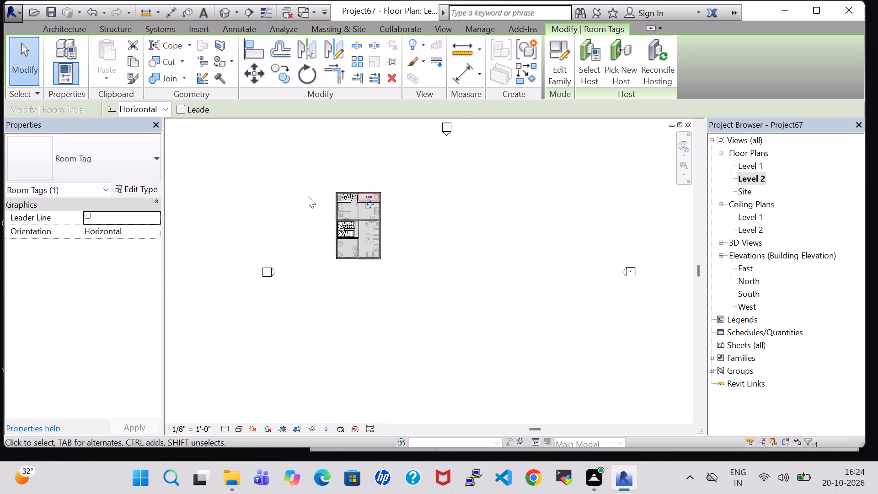
pyautogui.scroll(7, 308, 196)
pyautogui.moveTo(664, 243); pyautogui.dragTo(626, 247, button='middle')
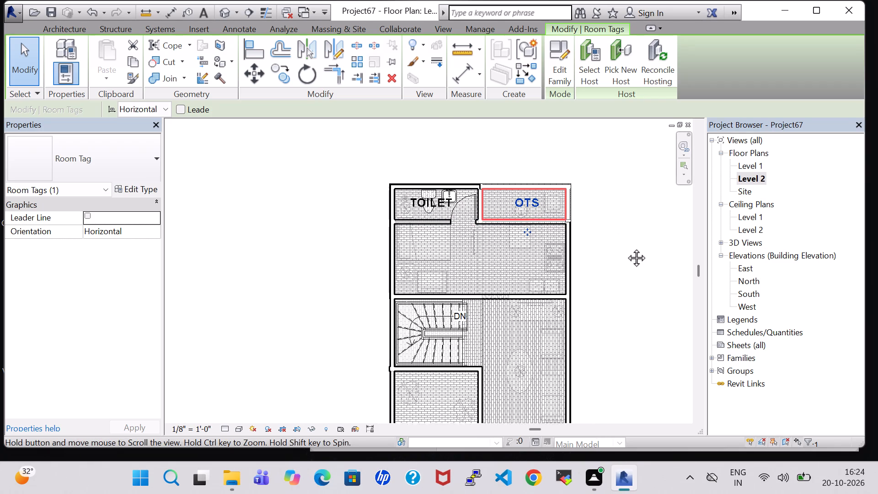
pyautogui.moveTo(626, 247); pyautogui.dragTo(625, 247, button='middle')
pyautogui.scroll(-2, 625, 247)
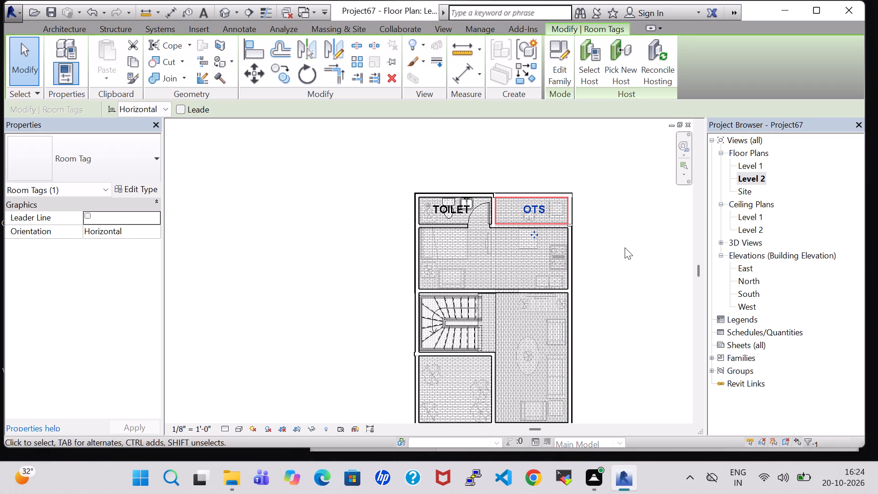
pyautogui.click(84, 30)
pyautogui.click(145, 70)
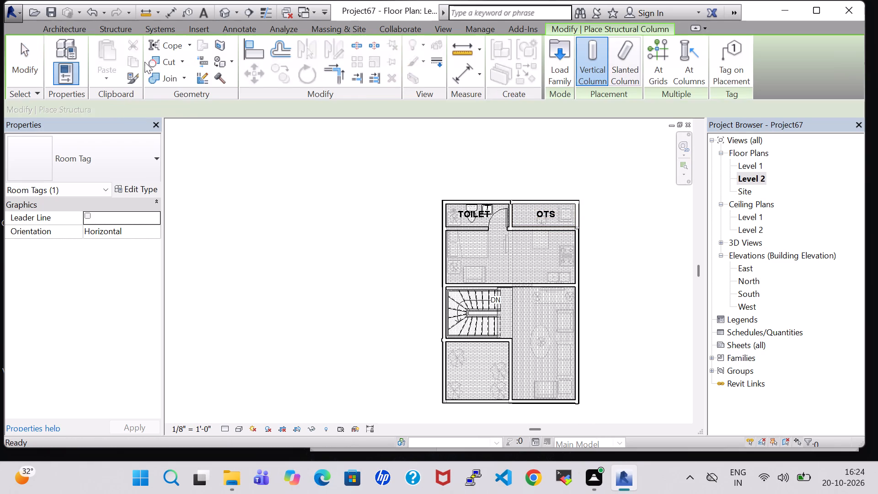
pyautogui.click(75, 28)
pyautogui.click(127, 69)
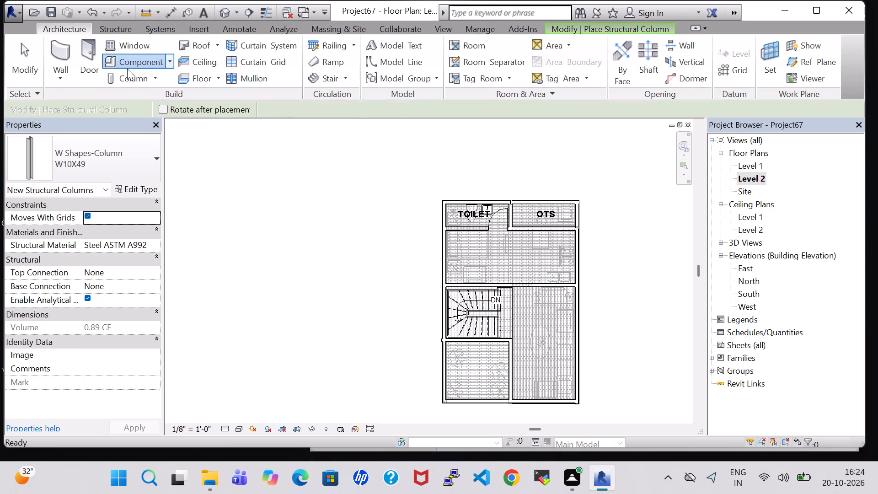
pyautogui.click(565, 64)
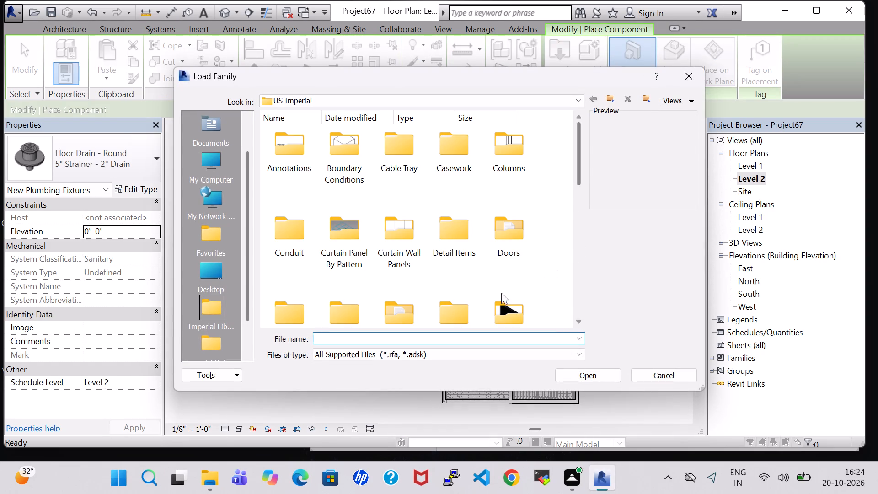
pyautogui.doubleClick(502, 311)
pyautogui.doubleClick(278, 129)
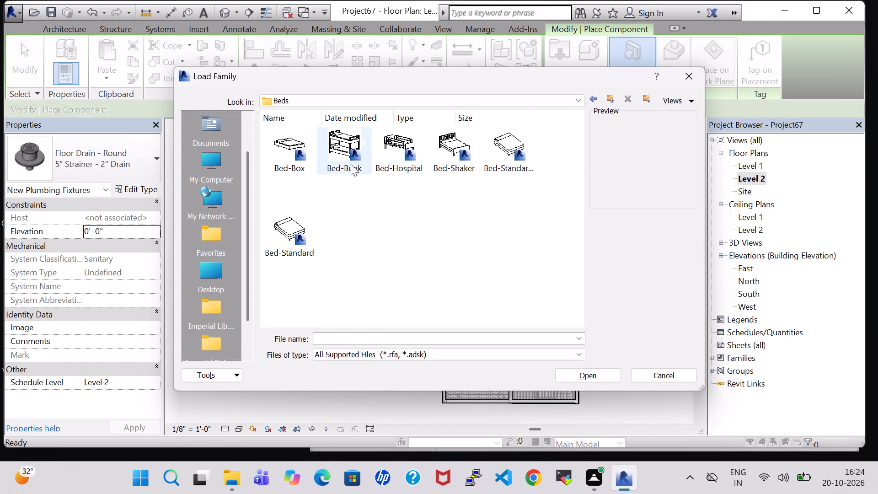
pyautogui.click(517, 152)
pyautogui.click(566, 370)
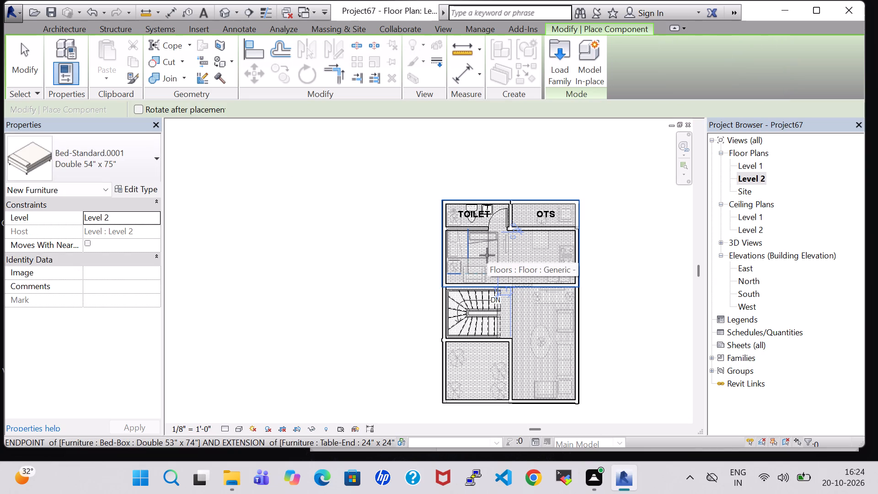
# Place the Double 54" x 75" bed south of the toilet, rotated so its headboard is against the west wall.
pyautogui.press('space')
pyautogui.press('space')
pyautogui.scroll(6, 487, 257)
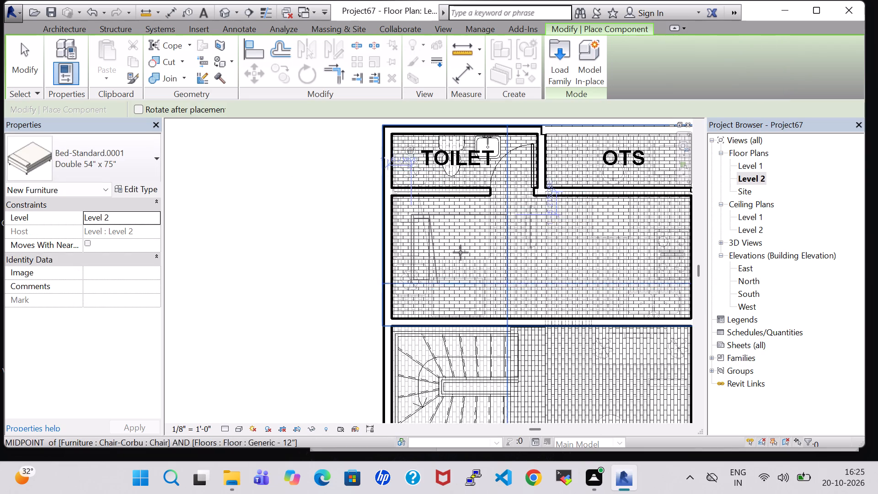
pyautogui.click(441, 258)
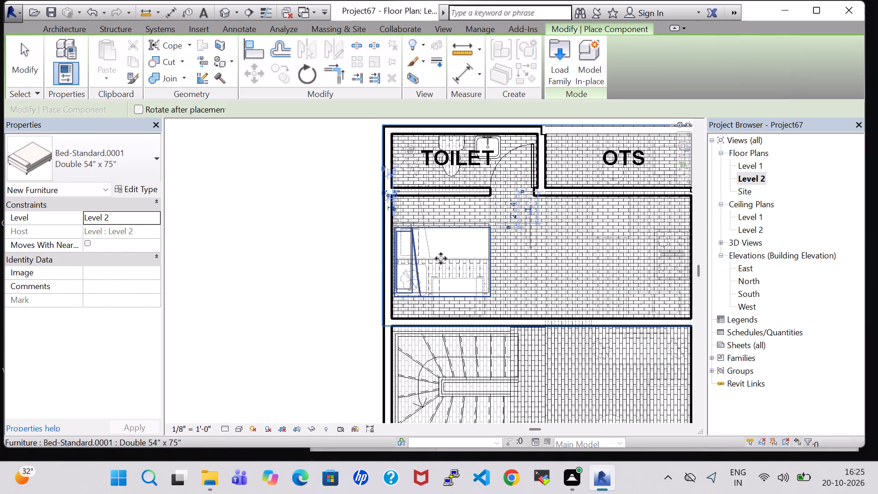
pyautogui.press('Escape')
pyautogui.press('Escape')
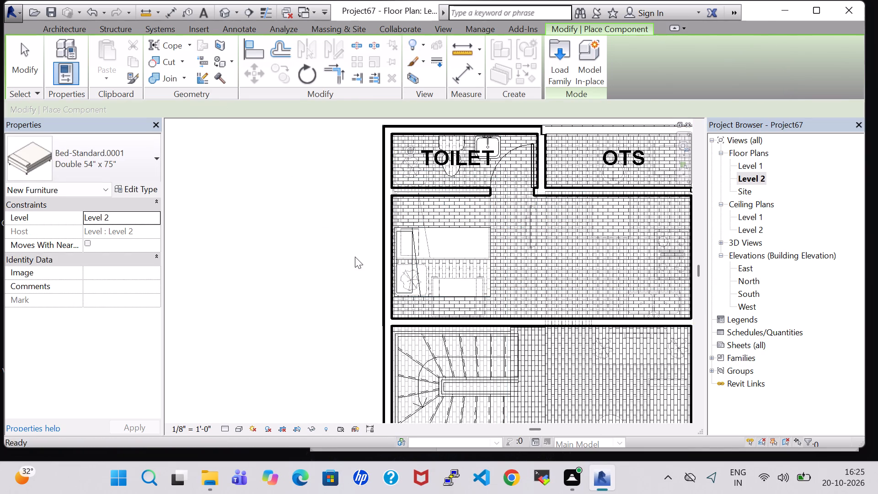
# Examine the bed and the toilet area of the upper floor in the 3D view.
pyautogui.click(220, 9)
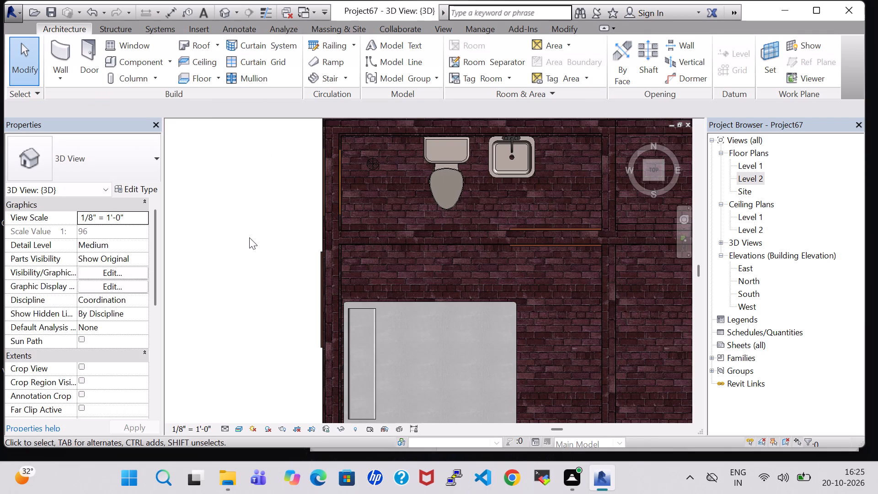
pyautogui.keyDown('shift'); pyautogui.moveTo(249, 237); pyautogui.dragTo(276, 231, button='middle'); pyautogui.keyUp('shift')
pyautogui.scroll(1, 312, 231)
pyautogui.scroll(-2, 382, 330)
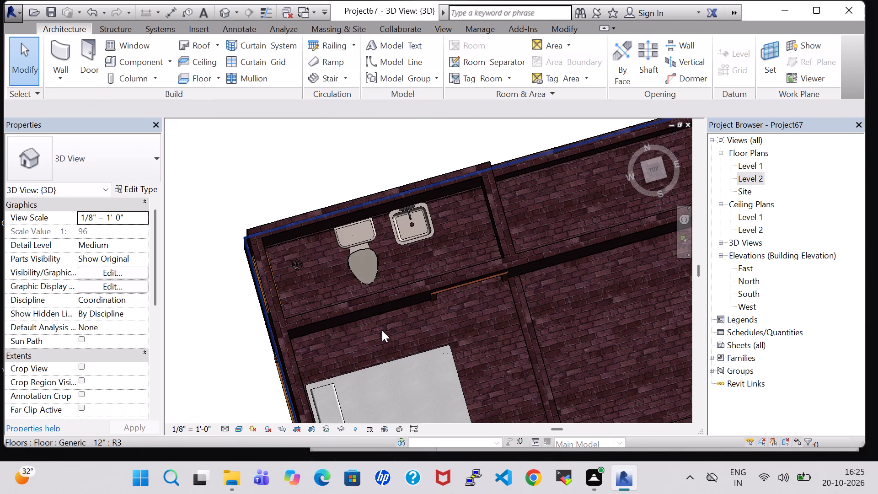
pyautogui.keyDown('shift'); pyautogui.middleClick(382, 330); pyautogui.keyUp('shift')
pyautogui.keyDown('shift'); pyautogui.moveTo(382, 330); pyautogui.dragTo(403, 285, button='middle'); pyautogui.keyUp('shift')
pyautogui.keyDown('shift'); pyautogui.middleClick(407, 281); pyautogui.keyUp('shift')
pyautogui.moveTo(466, 286); pyautogui.dragTo(470, 282, button='middle')
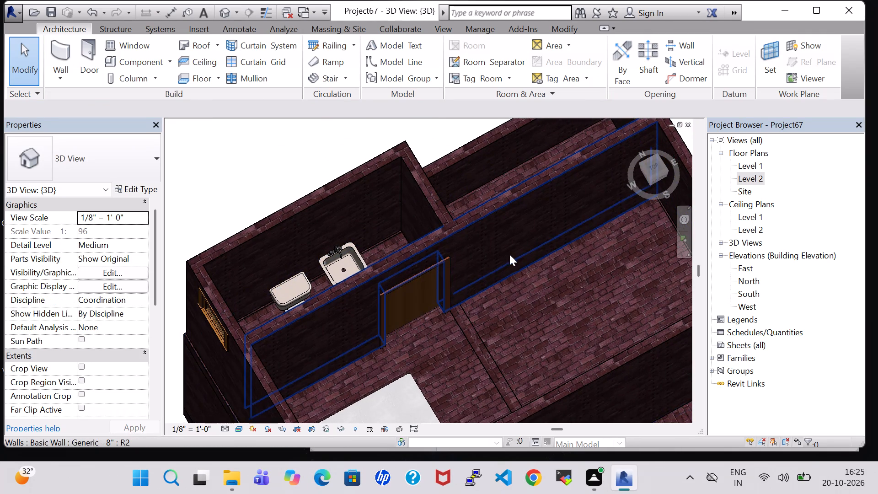
pyautogui.moveTo(510, 370); pyautogui.dragTo(525, 317, button='middle')
pyautogui.moveTo(518, 254); pyautogui.dragTo(574, 216, button='middle')
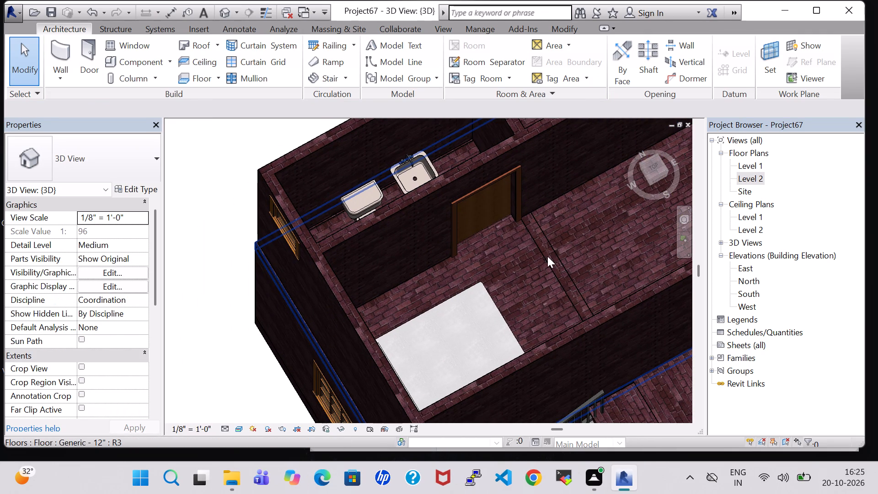
pyautogui.scroll(-4, 567, 247)
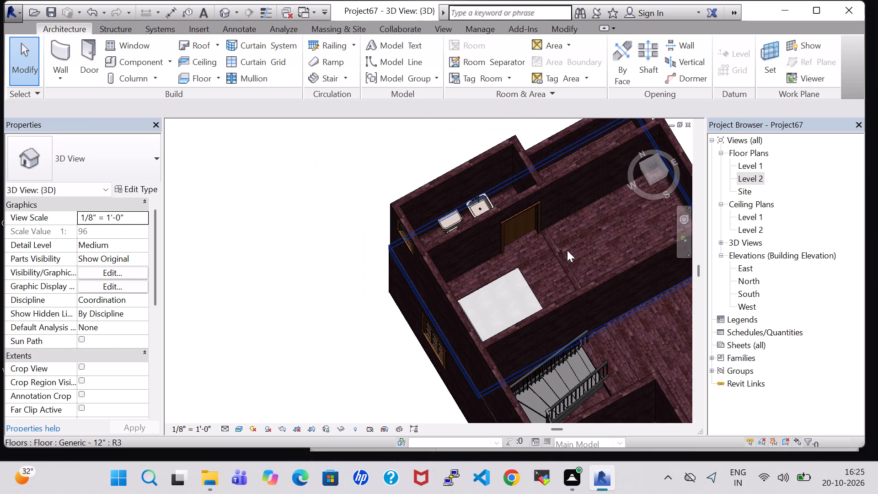
# On the Level 2 floor plan, change the type of the bed to King 78" x 80".
pyautogui.doubleClick(748, 176)
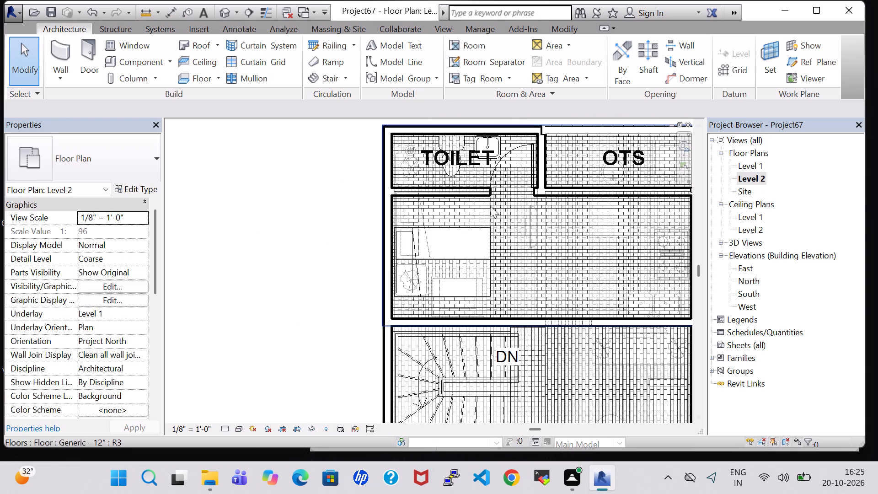
pyautogui.click(319, 244)
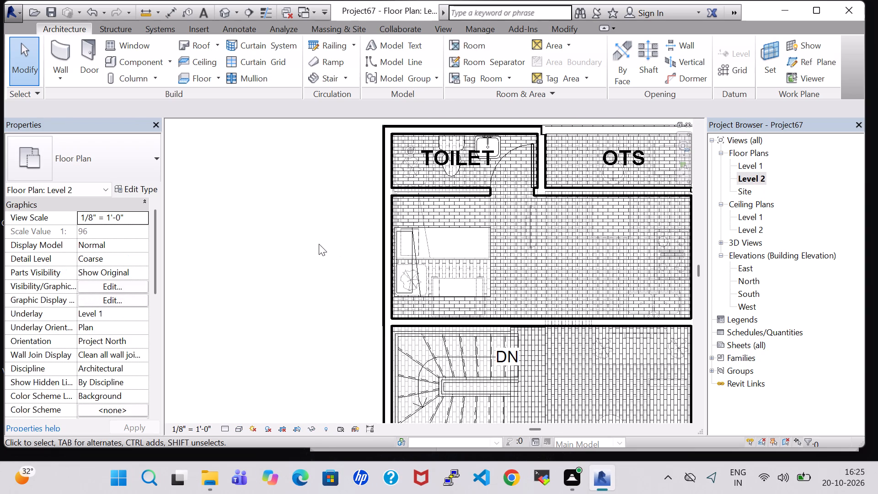
pyautogui.click(456, 268)
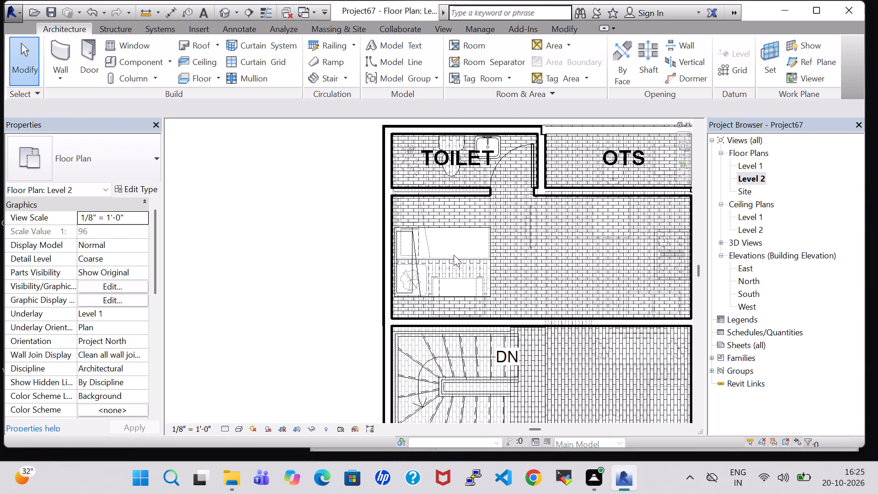
pyautogui.click(454, 255)
pyautogui.click(476, 262)
pyautogui.click(274, 241)
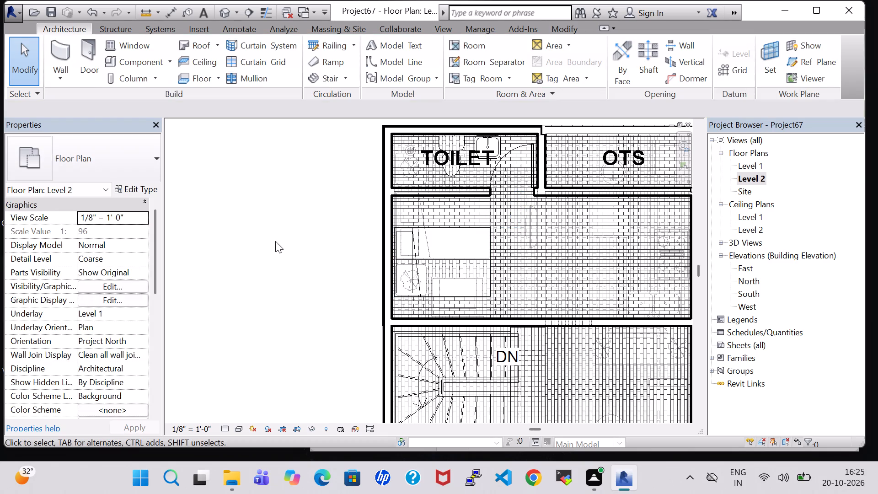
pyautogui.click(122, 58)
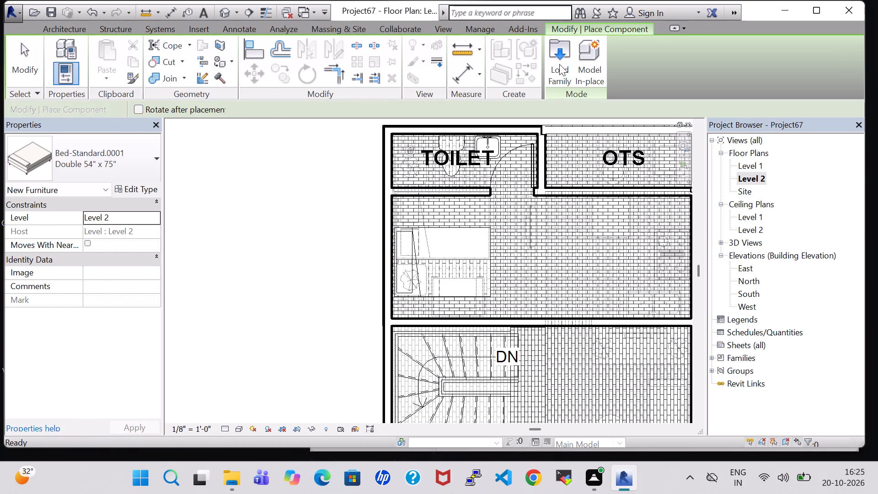
pyautogui.press('Escape')
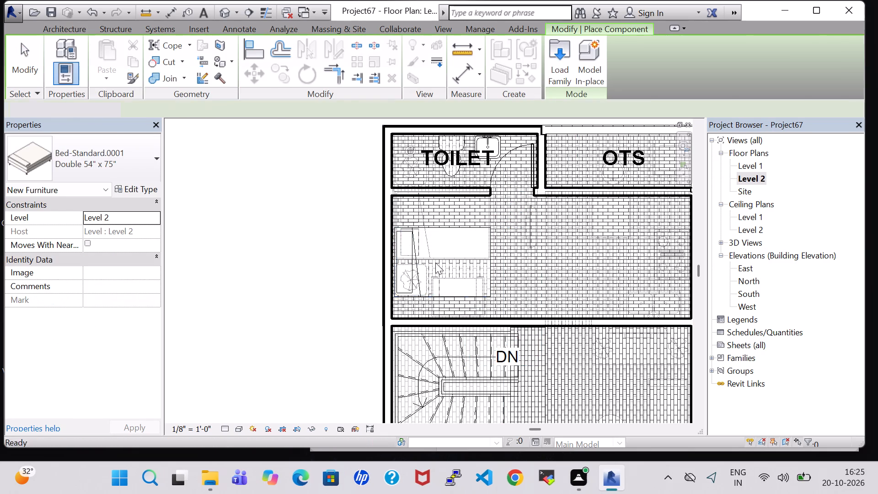
pyautogui.click(476, 257)
pyautogui.click(150, 189)
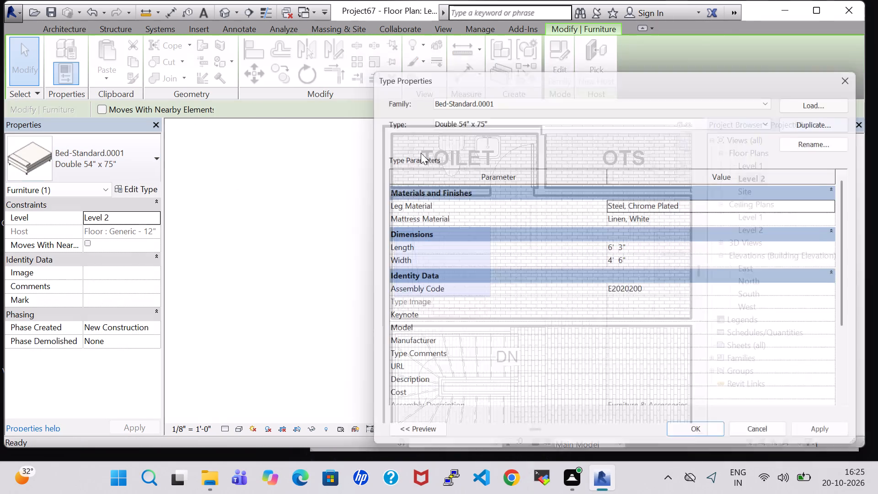
pyautogui.click(534, 120)
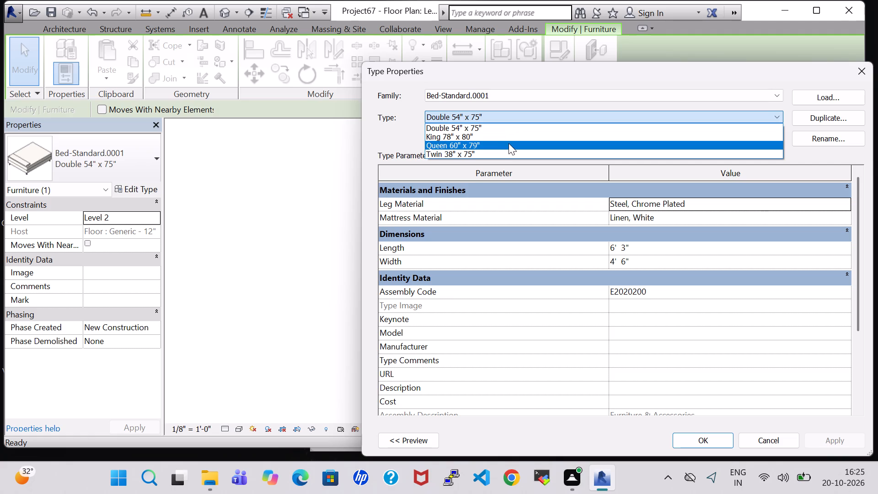
pyautogui.click(508, 137)
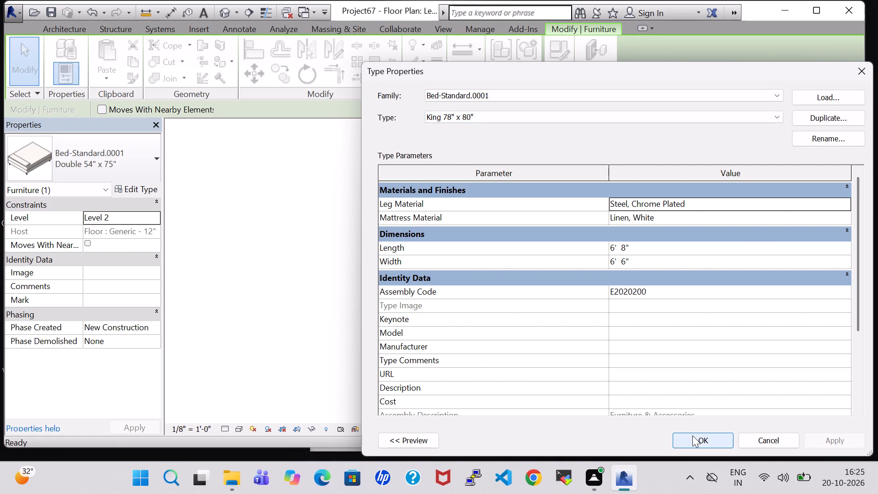
pyautogui.click(692, 435)
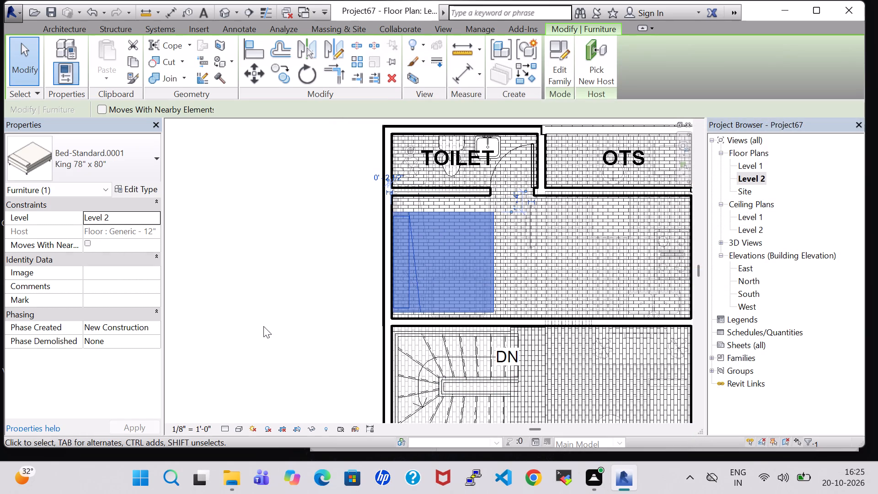
# Nudge the king bed two increments north along the west wall.
pyautogui.press('Up')
pyautogui.press('Up')
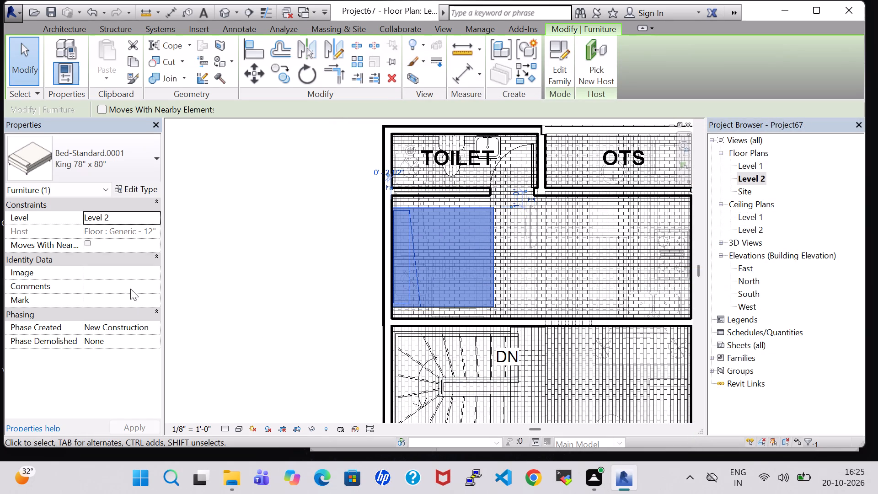
pyautogui.click(299, 250)
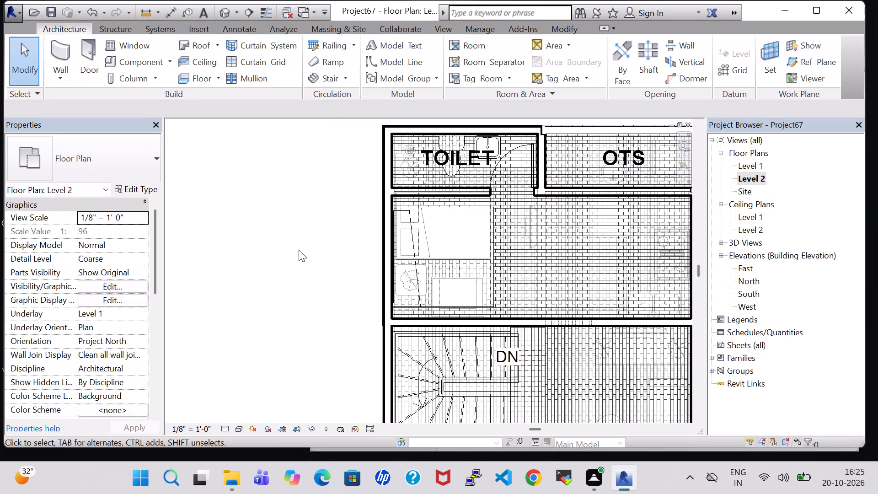
pyautogui.click(414, 265)
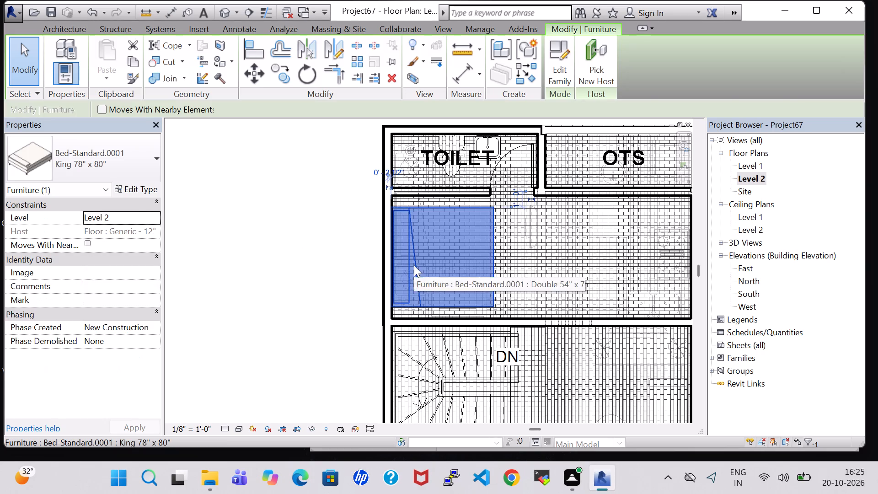
pyautogui.click(272, 264)
# Load the black armchair family beside Chair-Corbu from the Seating folder of the furniture library as a component.
pyautogui.click(125, 64)
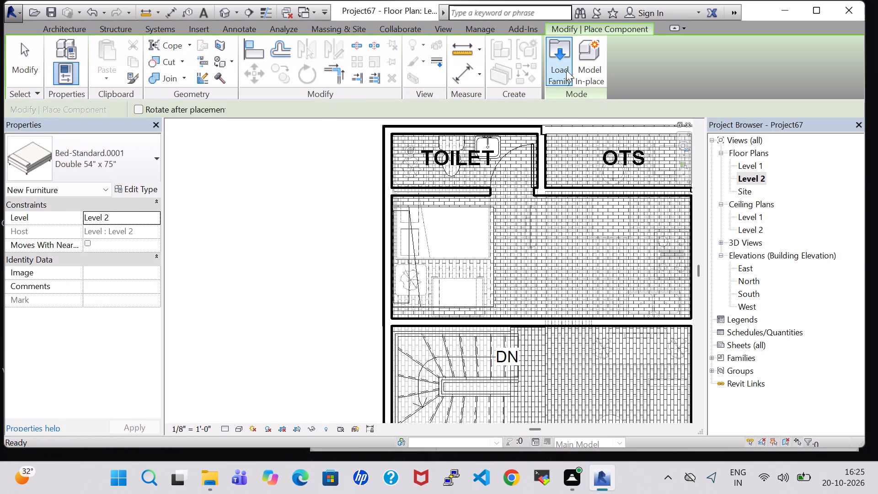
pyautogui.click(555, 67)
pyautogui.doubleClick(525, 315)
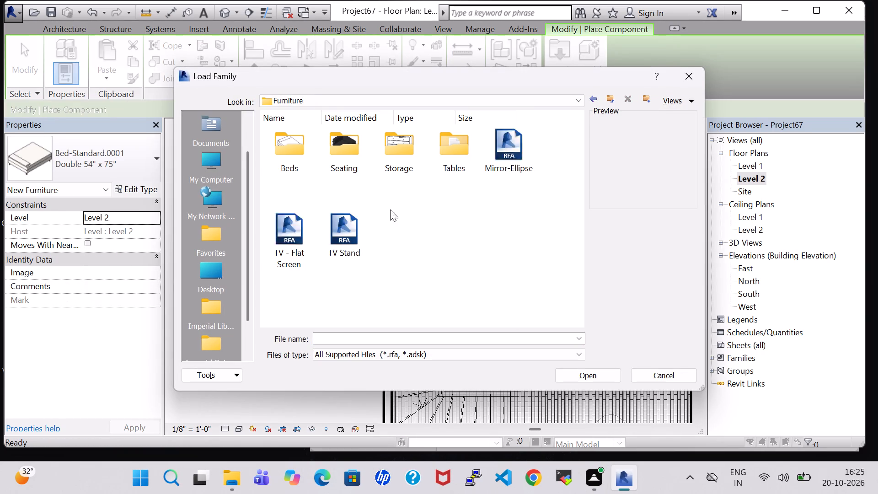
pyautogui.doubleClick(343, 173)
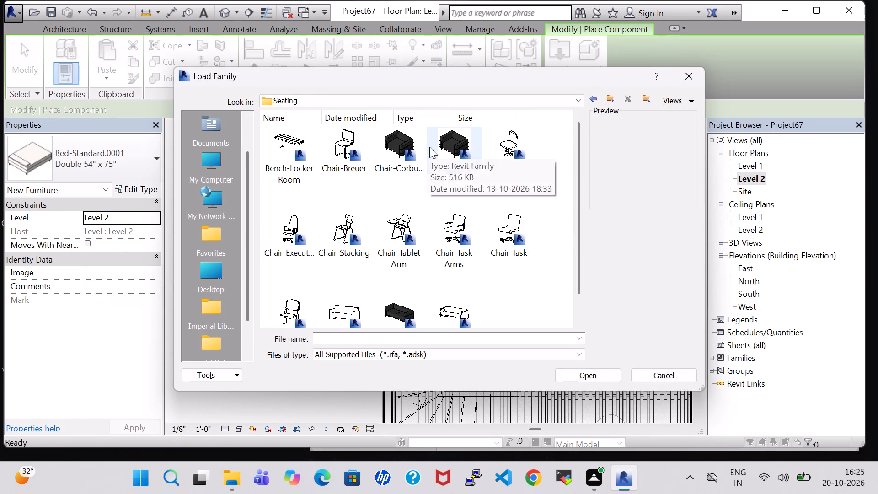
pyautogui.click(429, 147)
pyautogui.click(584, 370)
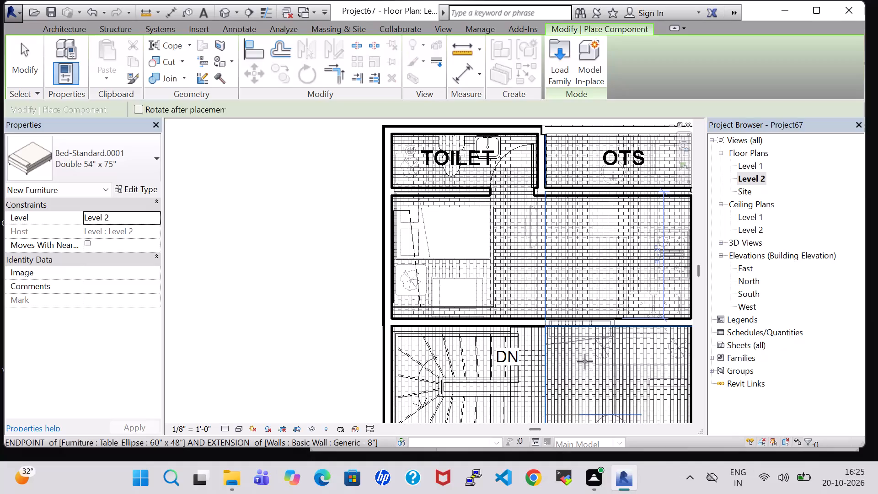
pyautogui.press('Escape')
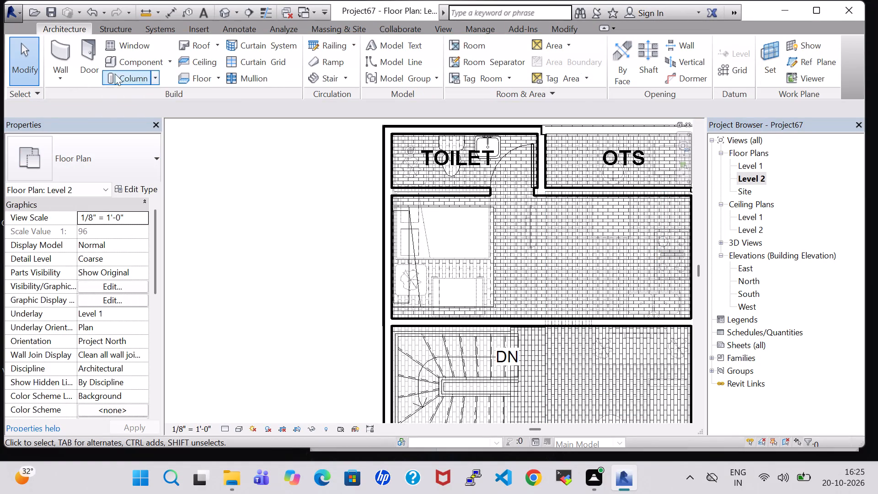
# Place a Chair-Corbu : Chair component against the bedroom's south wall, east of the bed, rotated to face north.
pyautogui.click(127, 61)
pyautogui.click(118, 169)
pyautogui.scroll(6, 102, 275)
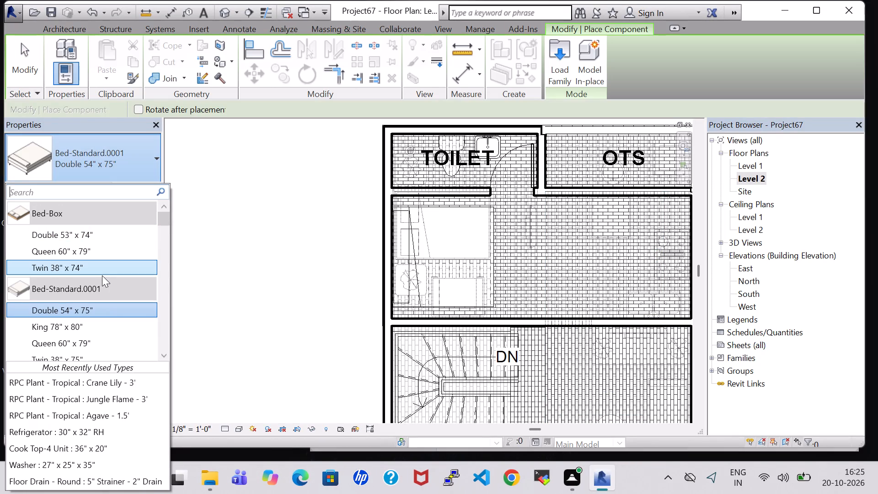
pyautogui.scroll(7, 102, 275)
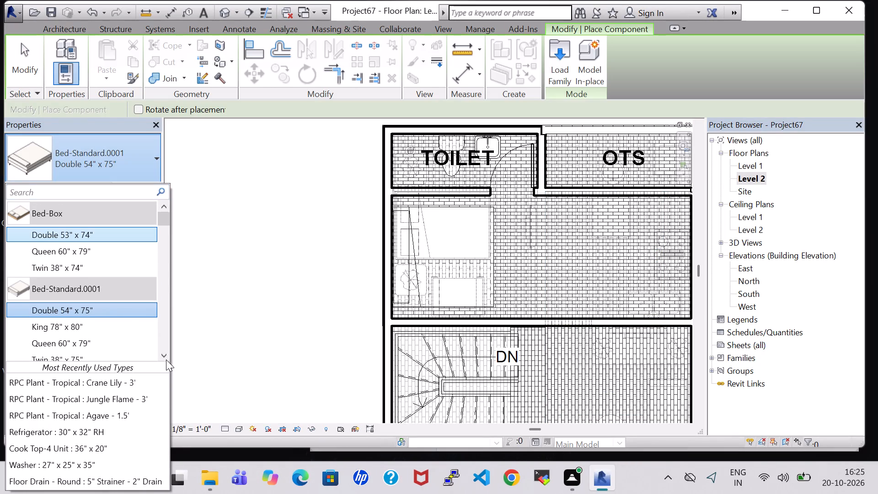
pyautogui.tripleClick(166, 360)
pyautogui.doubleClick(166, 360)
pyautogui.click(108, 346)
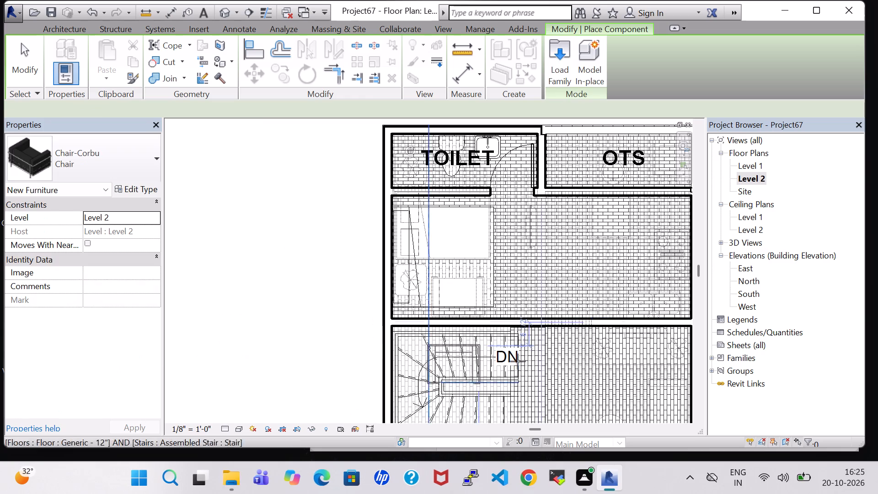
pyautogui.press('space')
pyautogui.press('space')
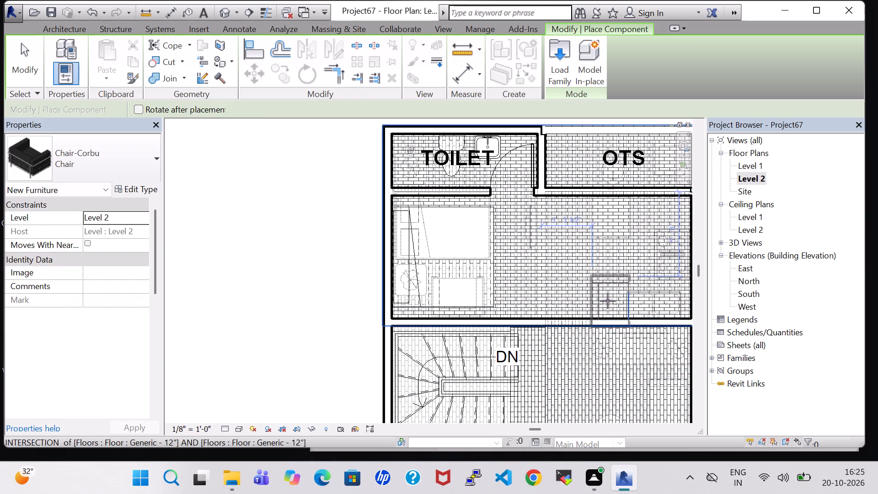
pyautogui.press('space')
pyautogui.press('space')
pyautogui.scroll(3, 608, 301)
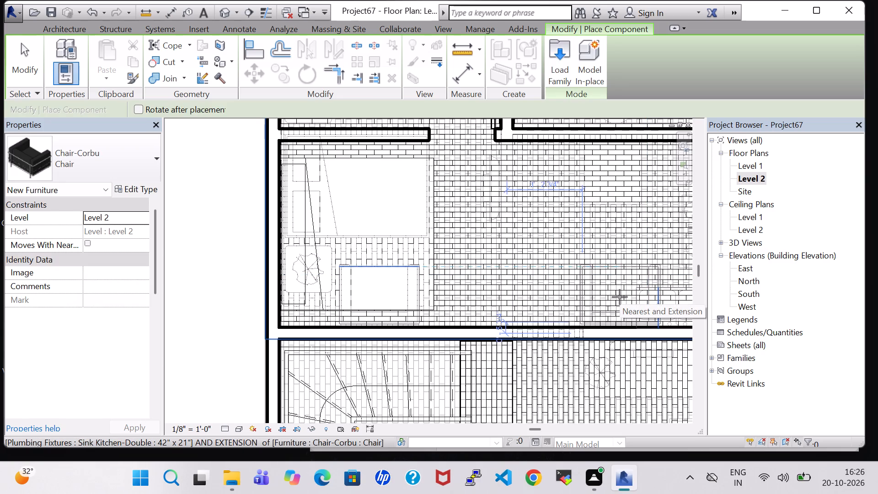
pyautogui.scroll(1, 631, 297)
pyautogui.moveTo(631, 297); pyautogui.dragTo(594, 297, button='middle')
pyautogui.middleClick(481, 295)
pyautogui.scroll(-1, 503, 294)
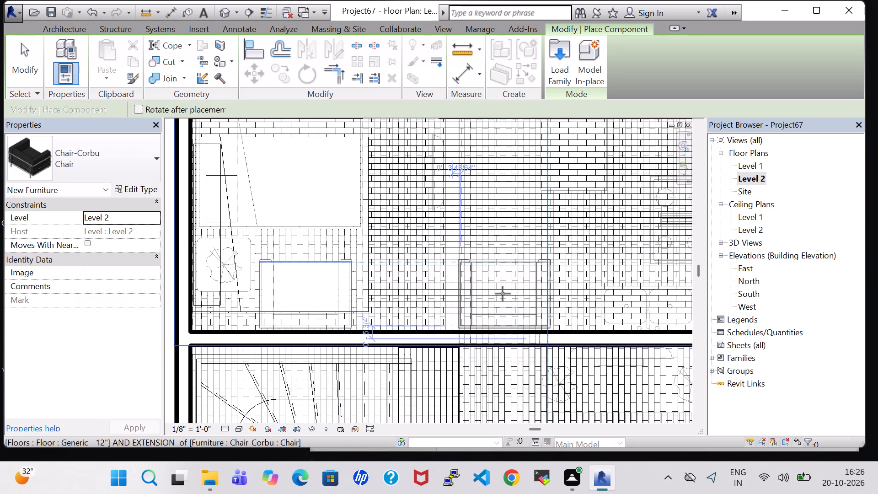
pyautogui.scroll(-2, 503, 294)
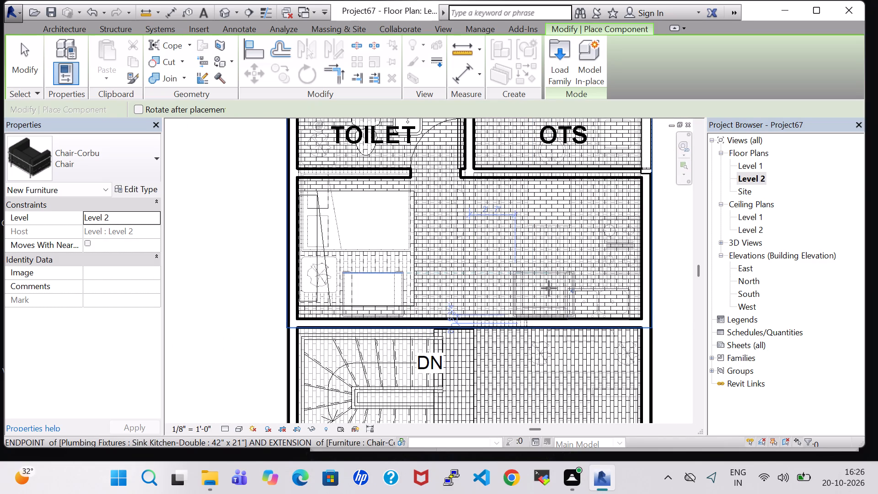
pyautogui.click(549, 288)
pyautogui.press('Escape')
pyautogui.press('Escape')
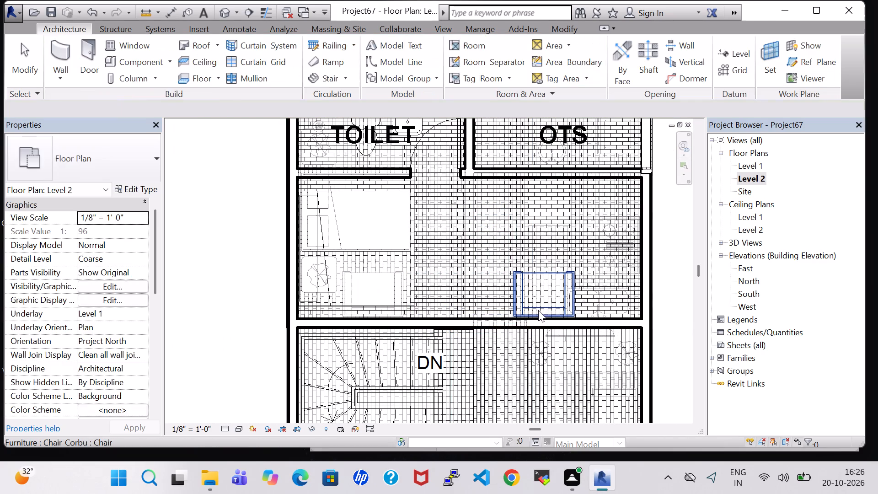
# Nudge the Chair-Corbu armchair one increment east along the south wall.
pyautogui.click(538, 308)
pyautogui.press('Up')
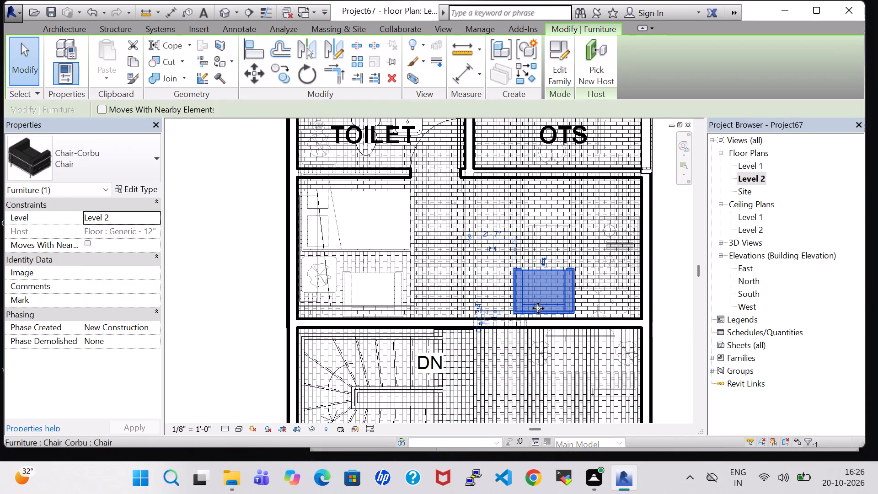
pyautogui.press('Down')
pyautogui.press('Right')
pyautogui.click(685, 290)
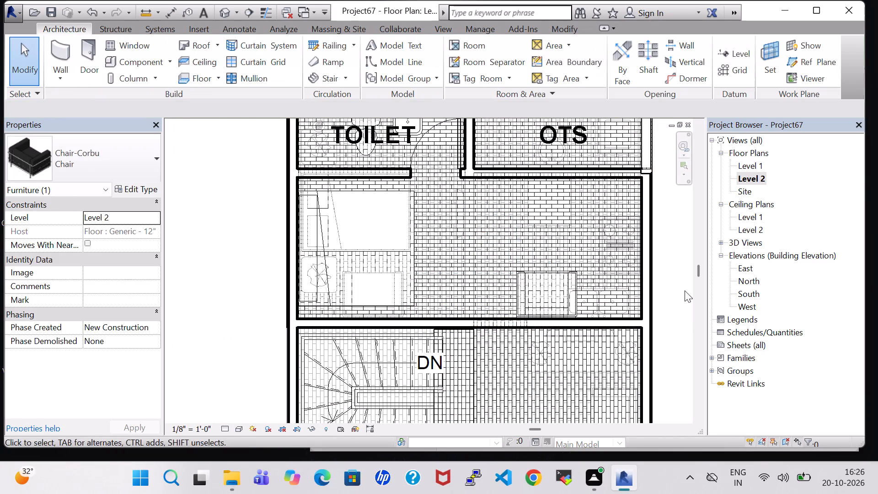
# Load the Table-Dining Oval family from the Tables folder of the furniture library as a component.
pyautogui.click(144, 68)
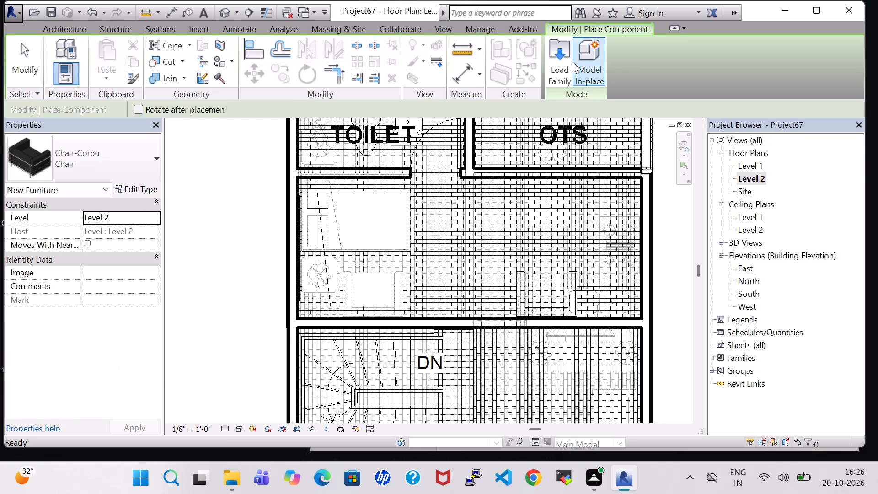
pyautogui.click(562, 62)
pyautogui.doubleClick(523, 301)
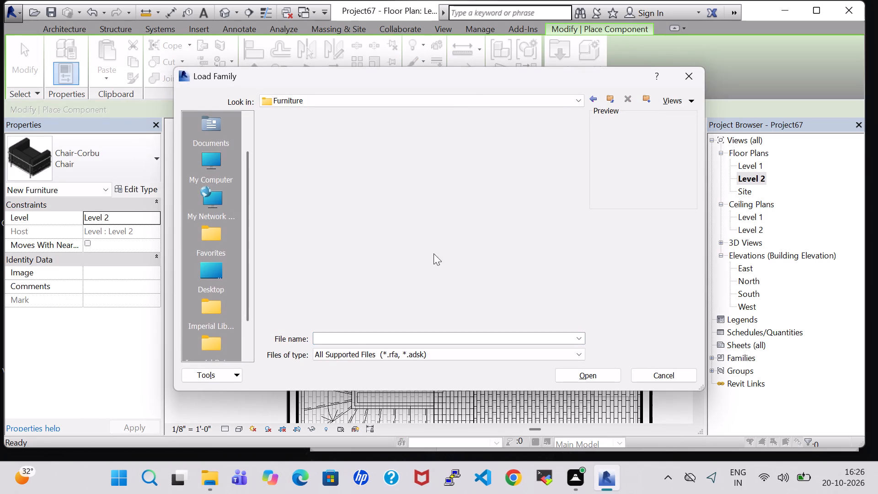
pyautogui.moveTo(442, 157); pyautogui.dragTo(447, 156)
pyautogui.click(447, 156)
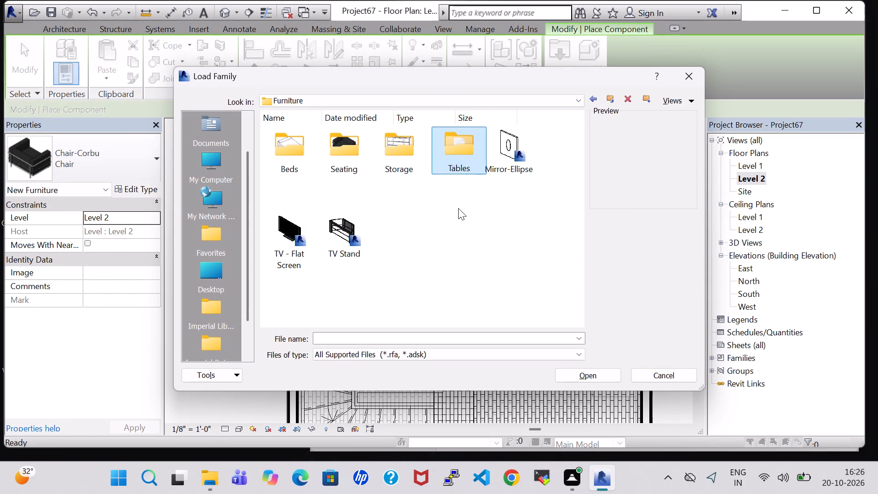
pyautogui.click(458, 208)
pyautogui.doubleClick(453, 155)
pyautogui.click(386, 155)
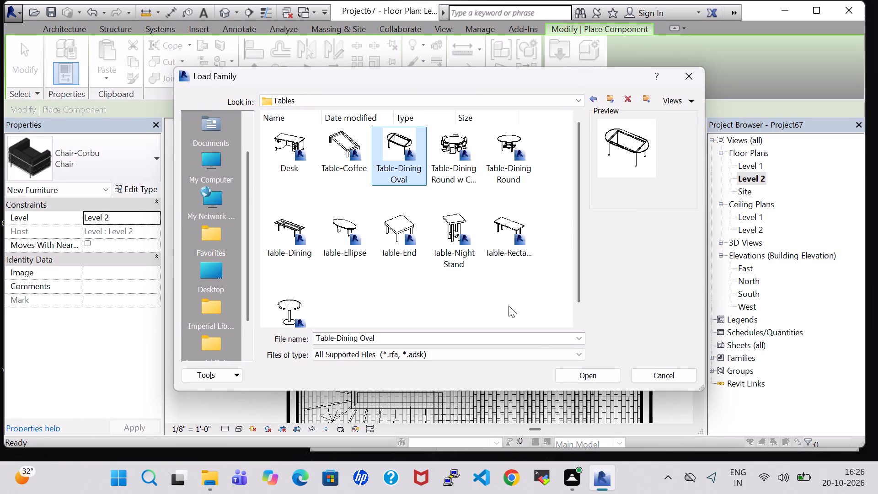
pyautogui.click(576, 373)
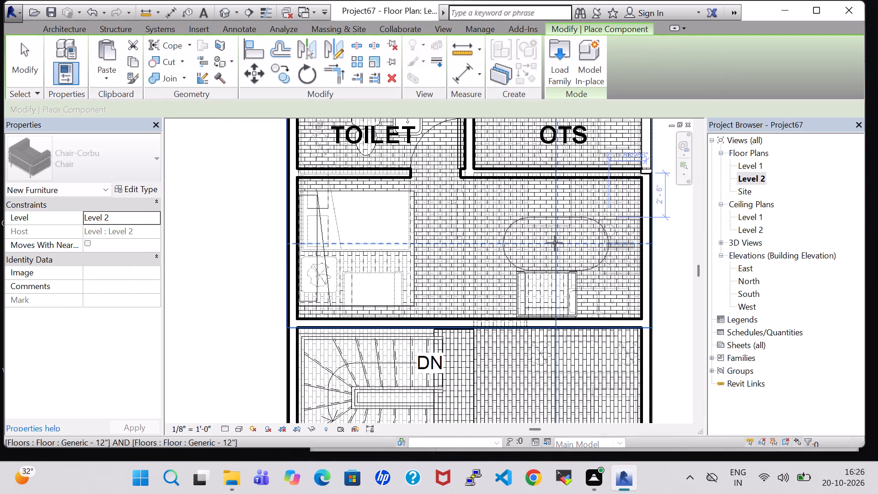
# Place a 36" x 48" Table-Dining Oval in the bedroom, directly north of the Chair-Corbu armchair.
pyautogui.click(154, 194)
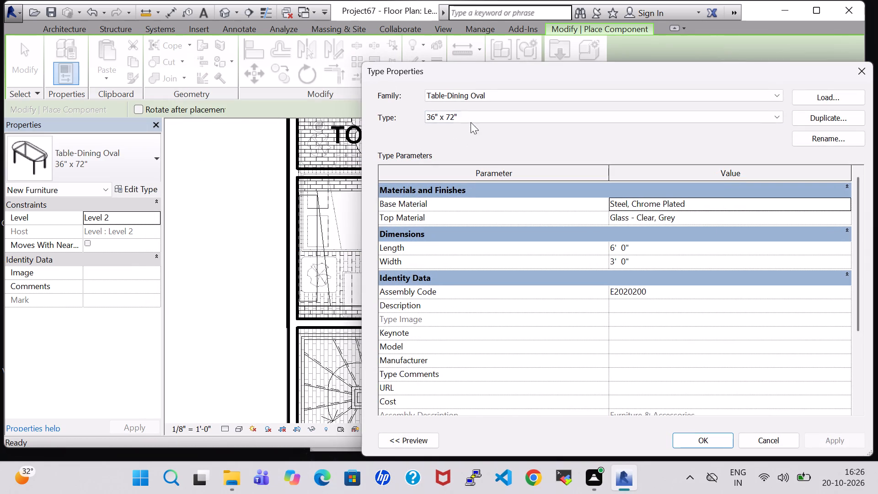
pyautogui.click(471, 119)
pyautogui.click(469, 129)
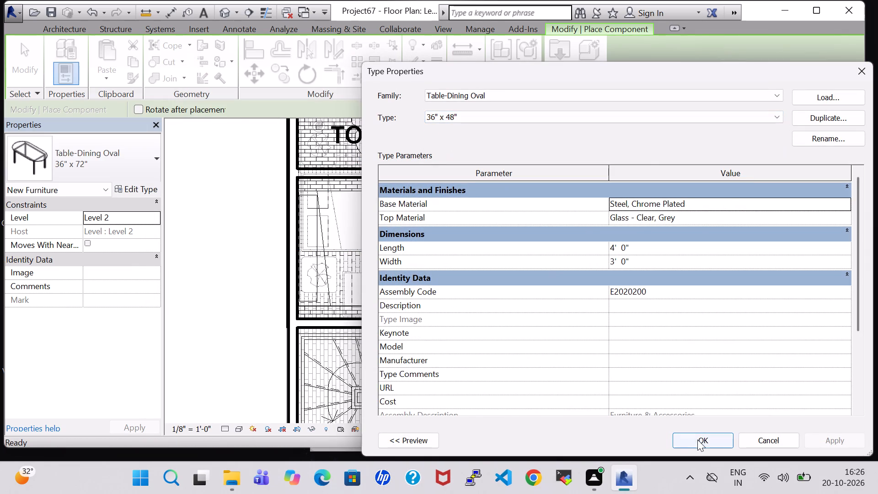
pyautogui.click(697, 440)
pyautogui.click(544, 233)
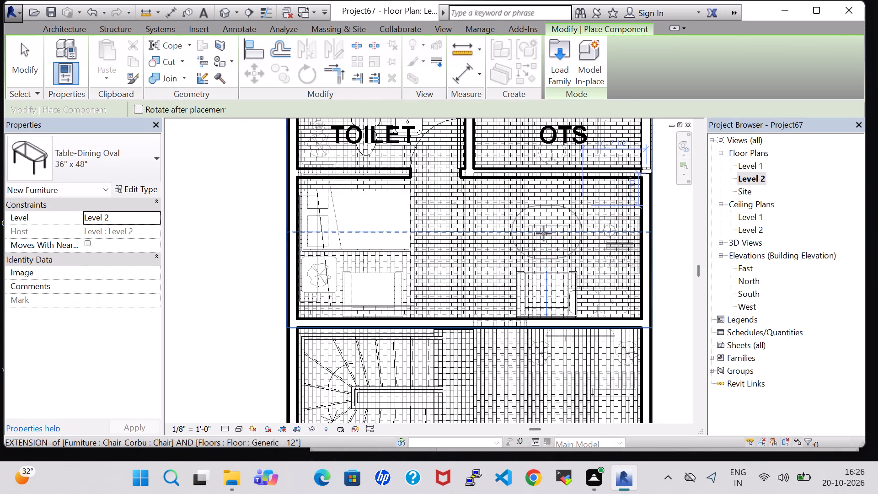
pyautogui.press('Escape')
pyautogui.press('Escape')
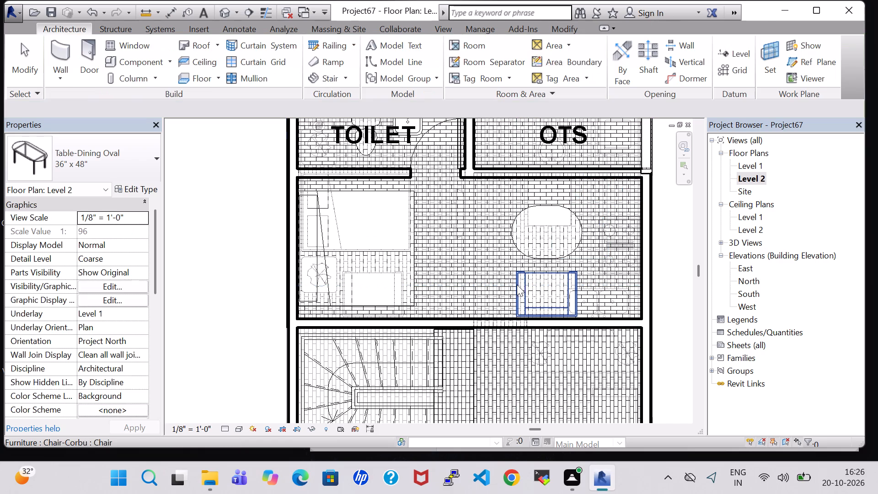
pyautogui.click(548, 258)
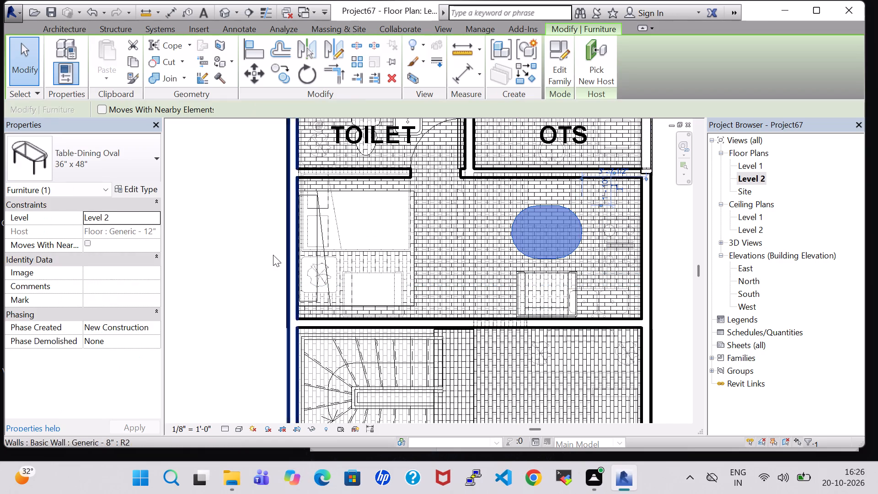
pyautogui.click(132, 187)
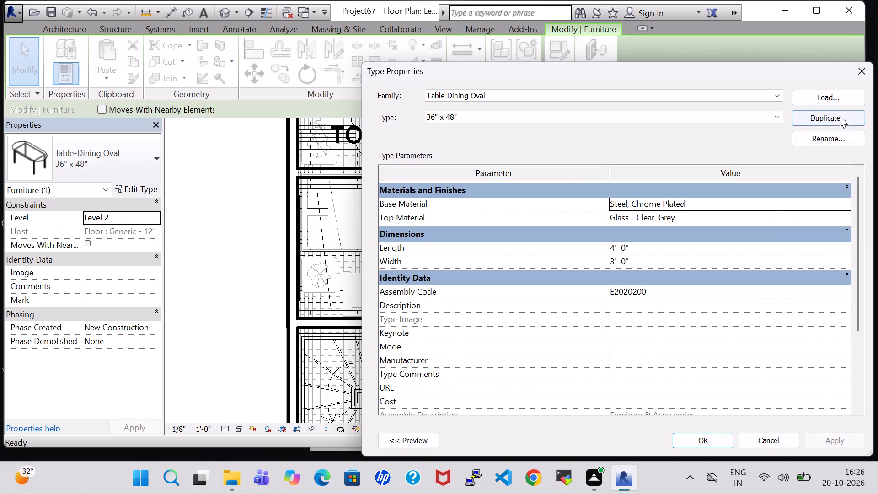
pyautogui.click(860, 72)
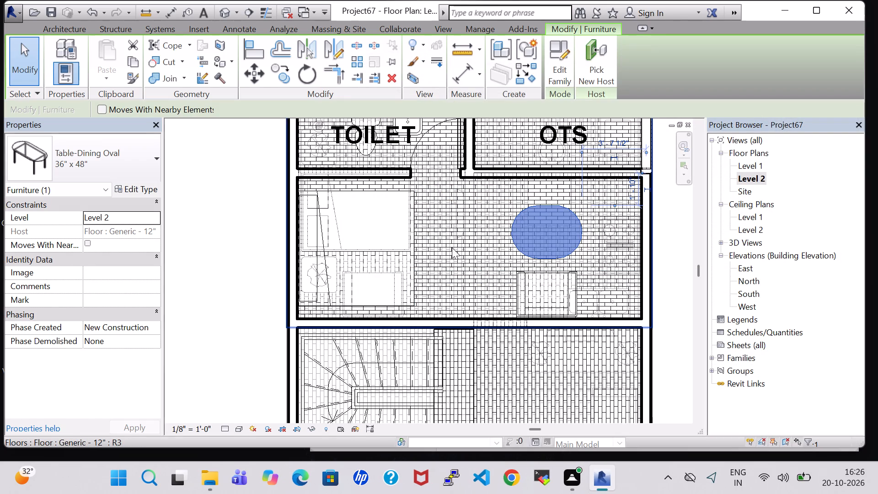
# Load the Table-End family from the Tables folder of the furniture library as a component.
pyautogui.click(66, 26)
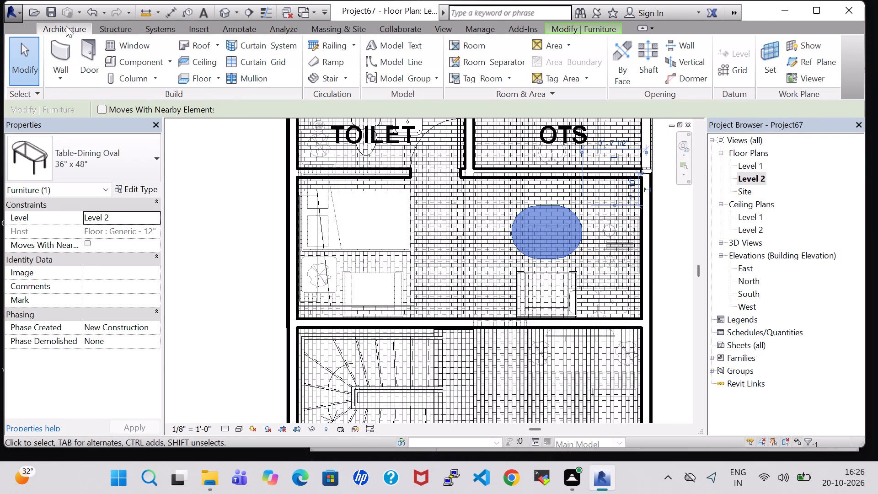
pyautogui.click(138, 70)
pyautogui.click(65, 27)
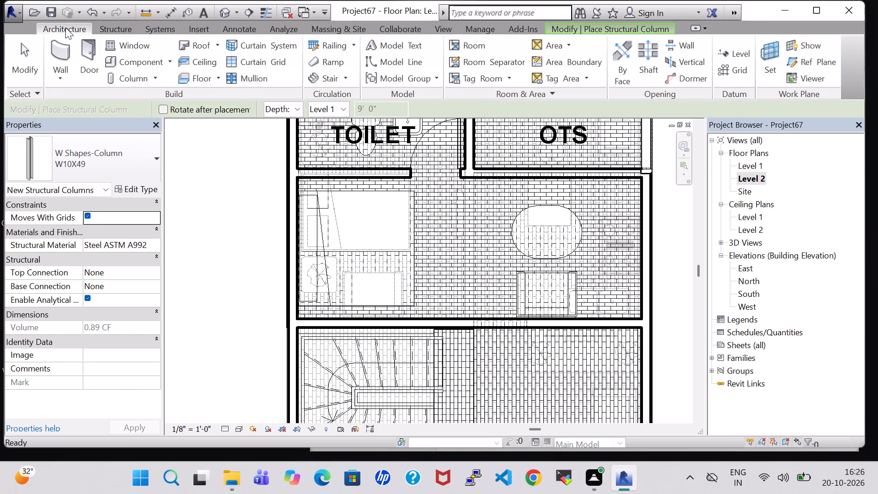
pyautogui.click(139, 71)
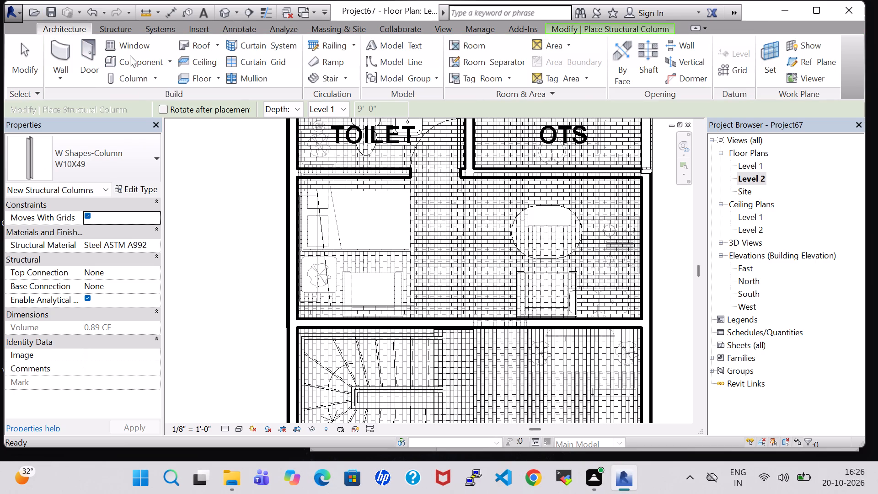
pyautogui.click(134, 57)
pyautogui.click(552, 69)
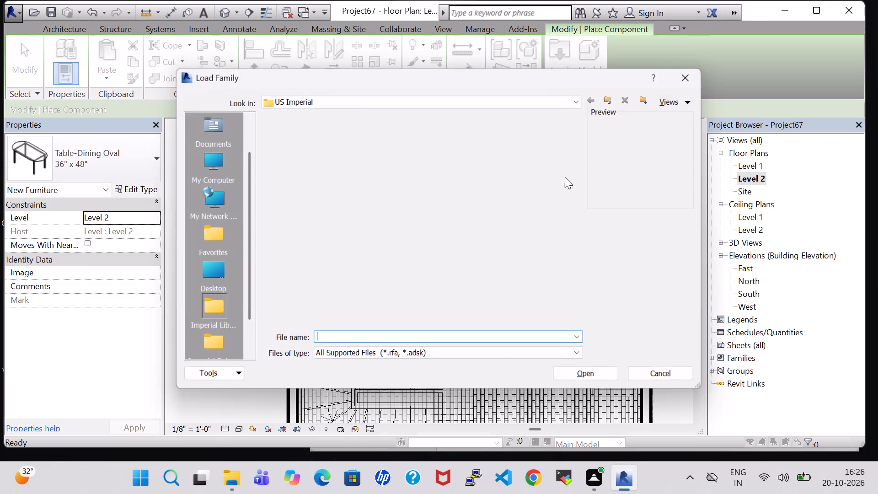
pyautogui.doubleClick(515, 304)
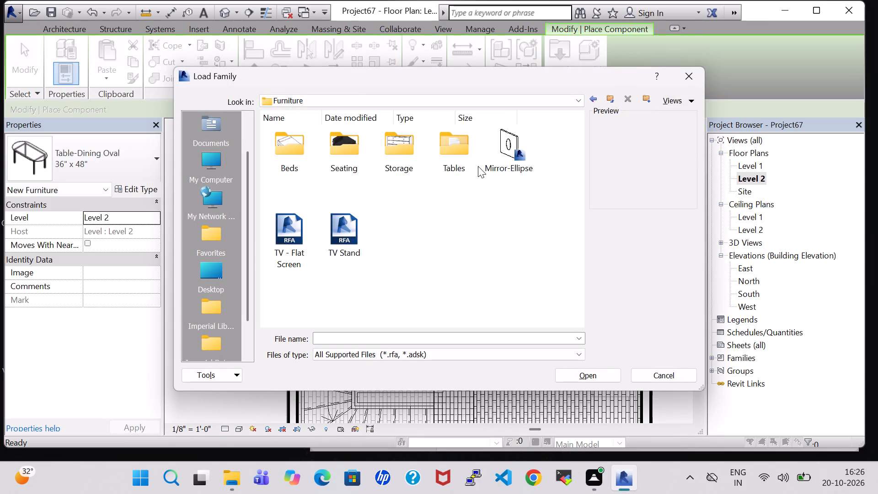
pyautogui.doubleClick(450, 159)
pyautogui.click(380, 212)
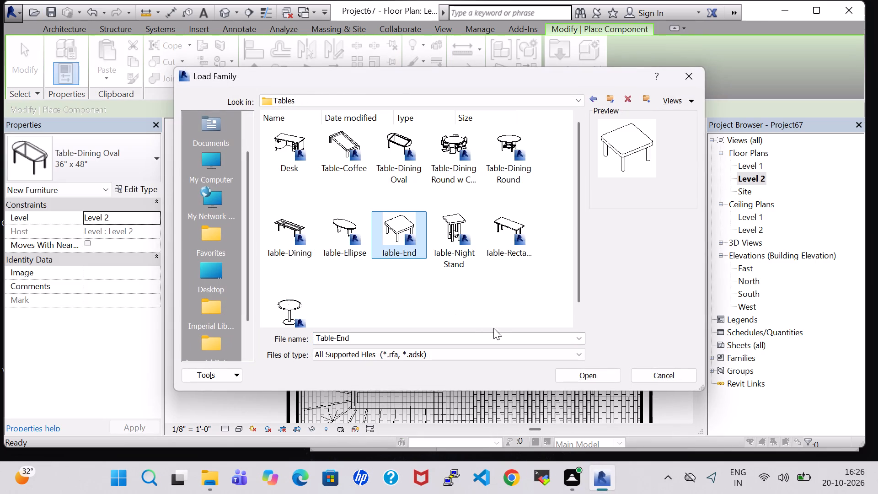
pyautogui.click(603, 374)
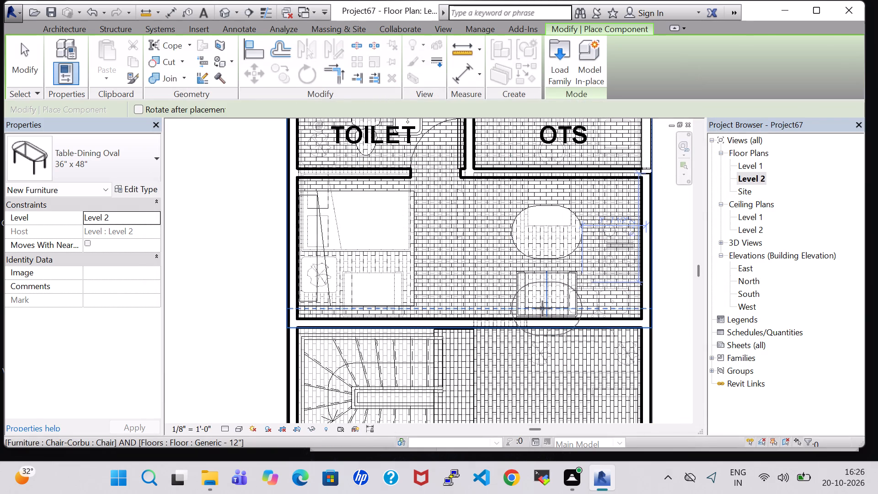
pyautogui.press('Escape')
# Place a 30" x 30" Table-End component near the bedroom's south wall, just west of the Chair-Corbu armchair.
pyautogui.click(123, 62)
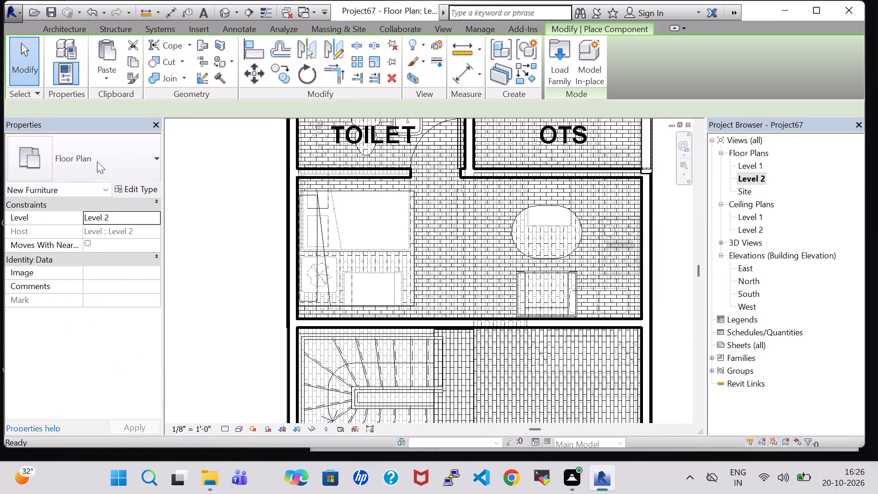
pyautogui.click(103, 168)
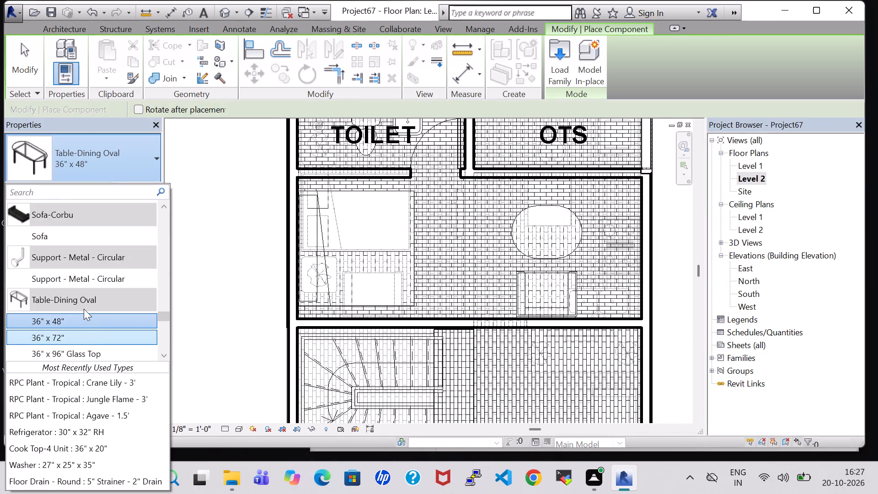
pyautogui.scroll(3, 85, 421)
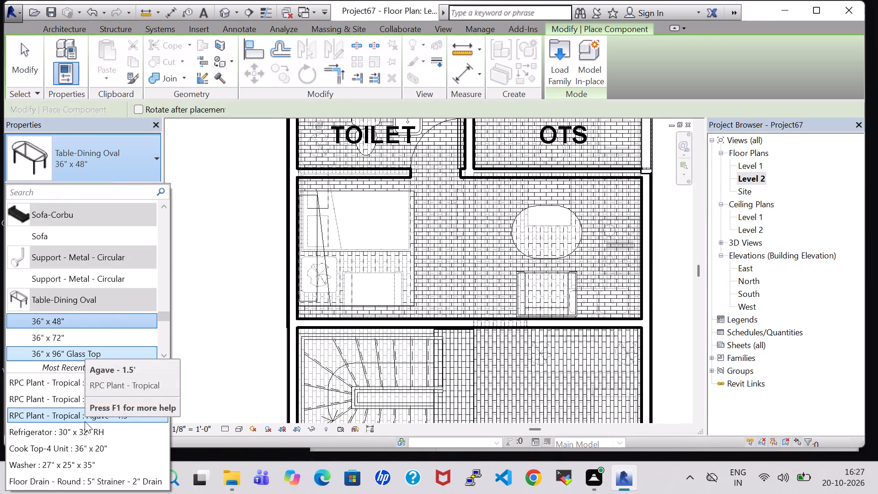
pyautogui.scroll(3, 85, 421)
pyautogui.scroll(-8, 107, 270)
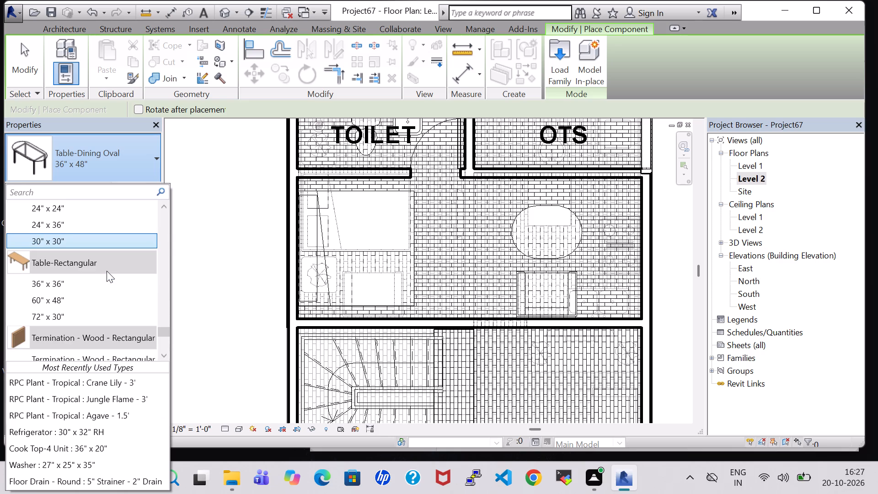
pyautogui.scroll(-1, 107, 271)
pyautogui.scroll(2, 107, 271)
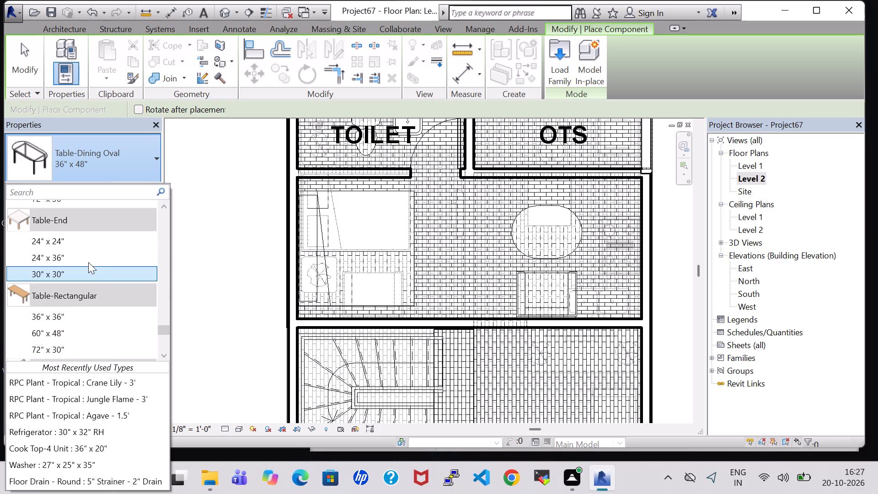
pyautogui.click(63, 273)
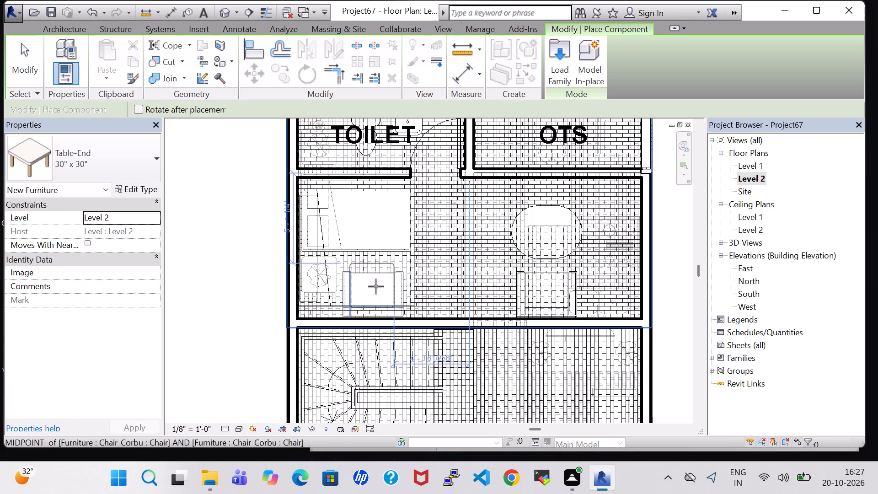
pyautogui.click(486, 288)
pyautogui.press('Escape')
pyautogui.press('Escape')
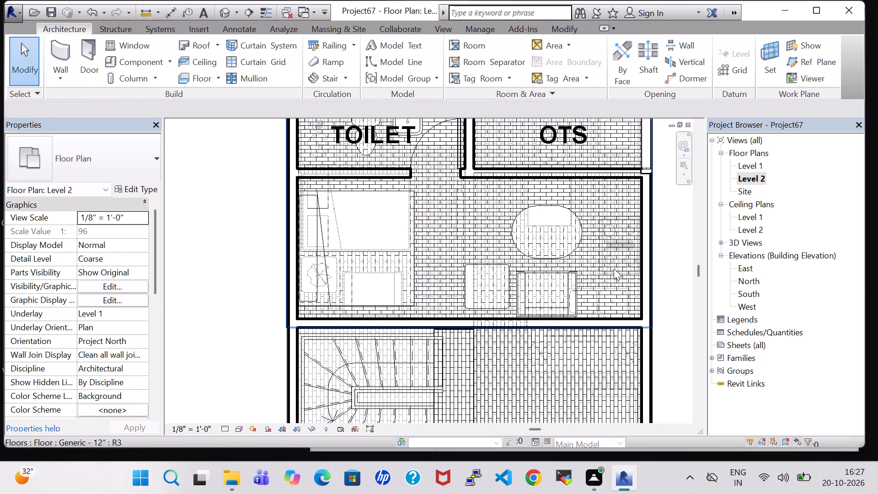
# Load the TV - Flat Screen family from the Furniture folder of the library as a component.
pyautogui.click(139, 59)
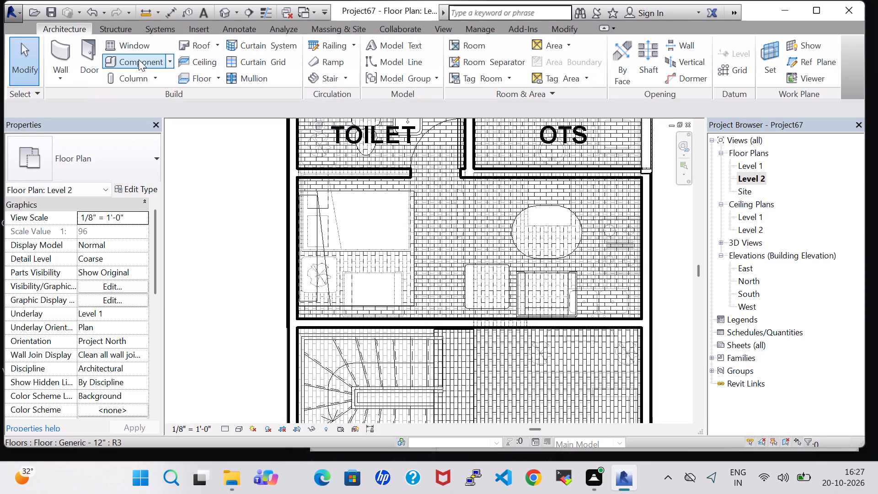
pyautogui.click(556, 66)
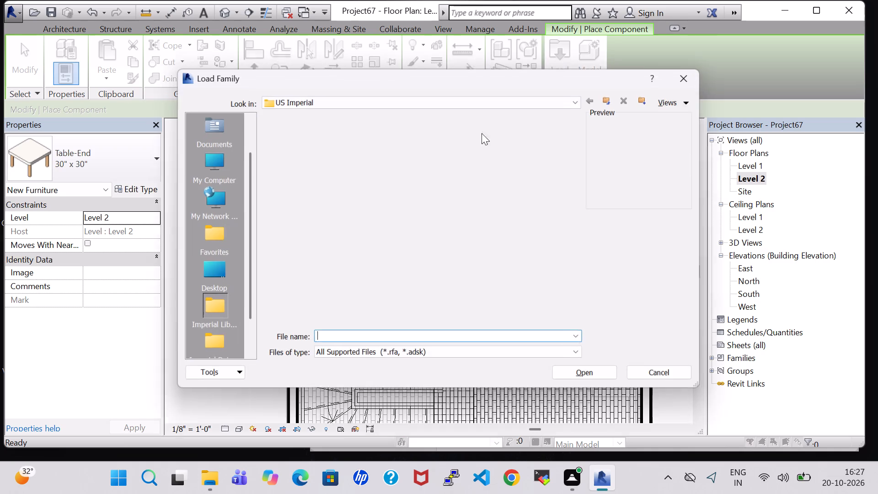
pyautogui.doubleClick(512, 317)
pyautogui.click(289, 225)
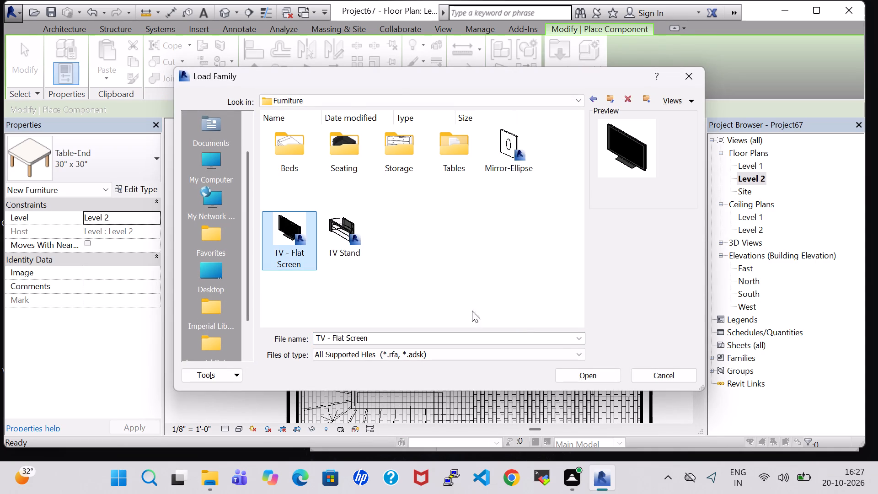
pyautogui.click(594, 372)
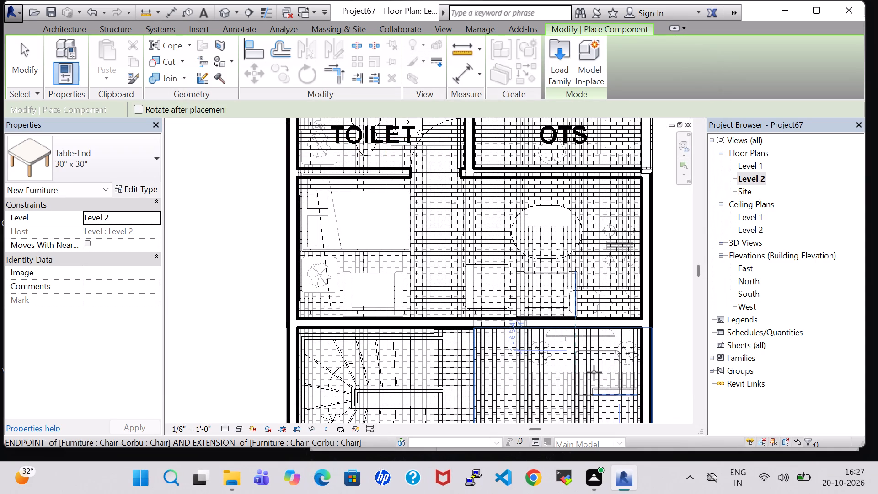
pyautogui.press('Escape')
pyautogui.press('Escape')
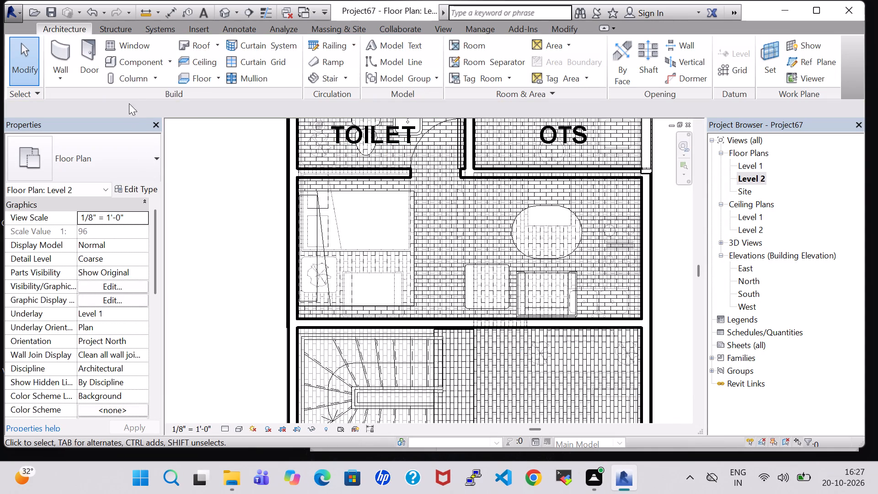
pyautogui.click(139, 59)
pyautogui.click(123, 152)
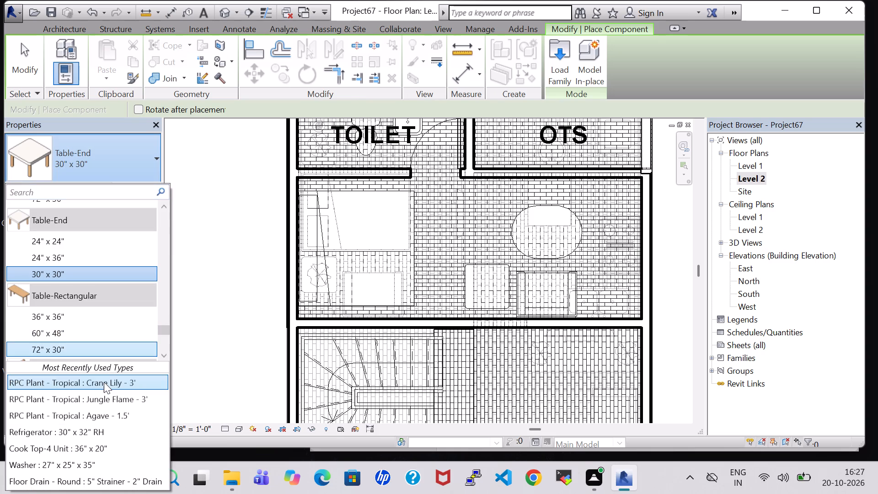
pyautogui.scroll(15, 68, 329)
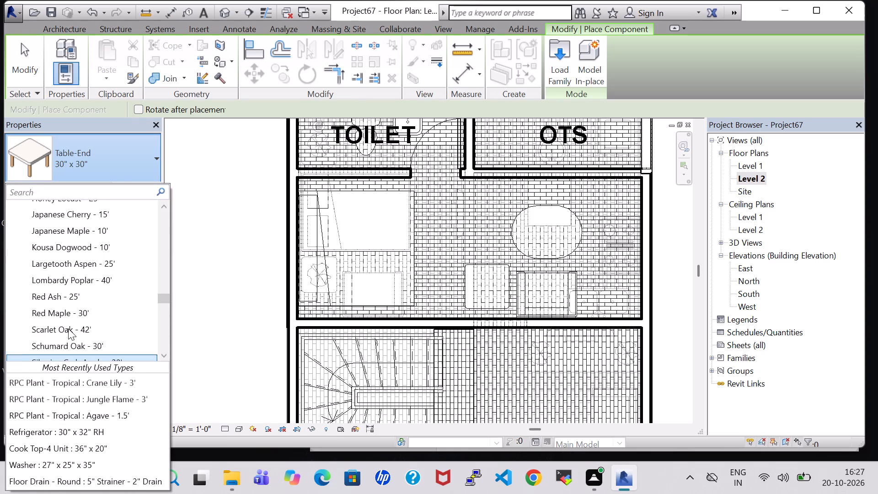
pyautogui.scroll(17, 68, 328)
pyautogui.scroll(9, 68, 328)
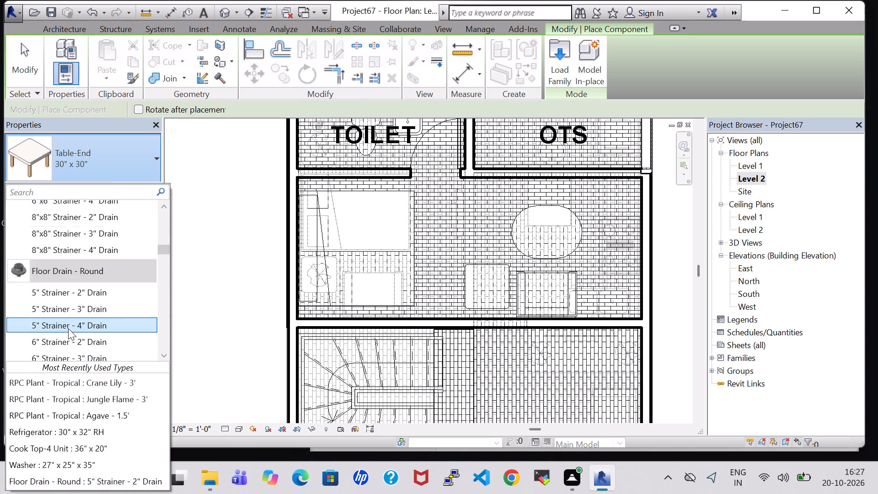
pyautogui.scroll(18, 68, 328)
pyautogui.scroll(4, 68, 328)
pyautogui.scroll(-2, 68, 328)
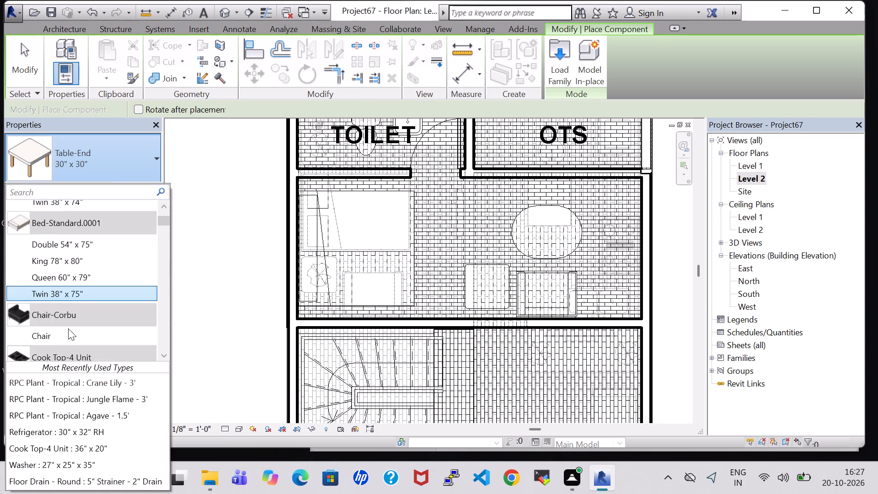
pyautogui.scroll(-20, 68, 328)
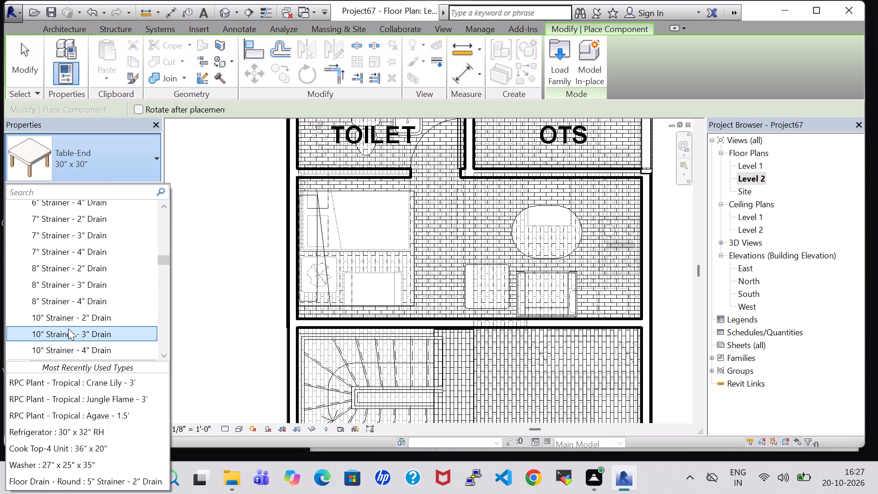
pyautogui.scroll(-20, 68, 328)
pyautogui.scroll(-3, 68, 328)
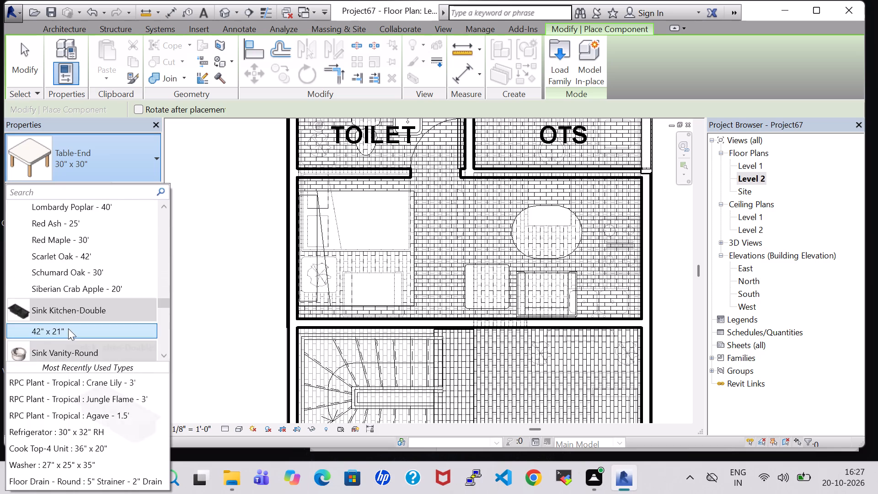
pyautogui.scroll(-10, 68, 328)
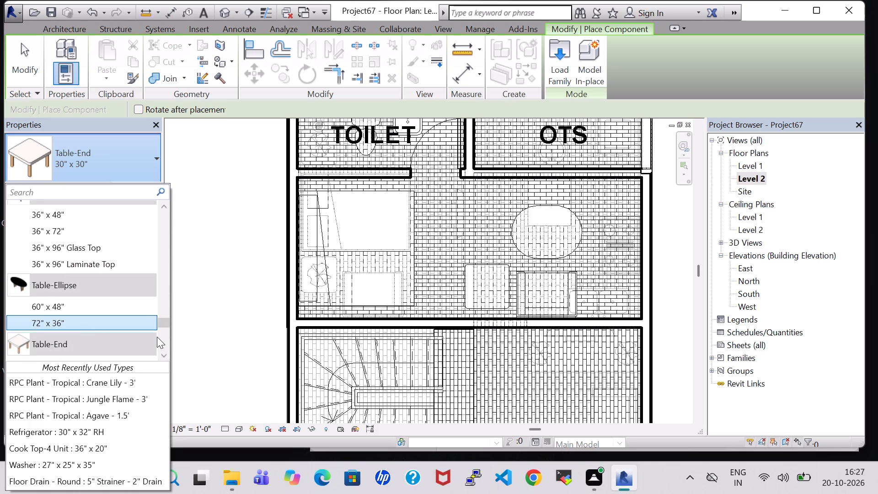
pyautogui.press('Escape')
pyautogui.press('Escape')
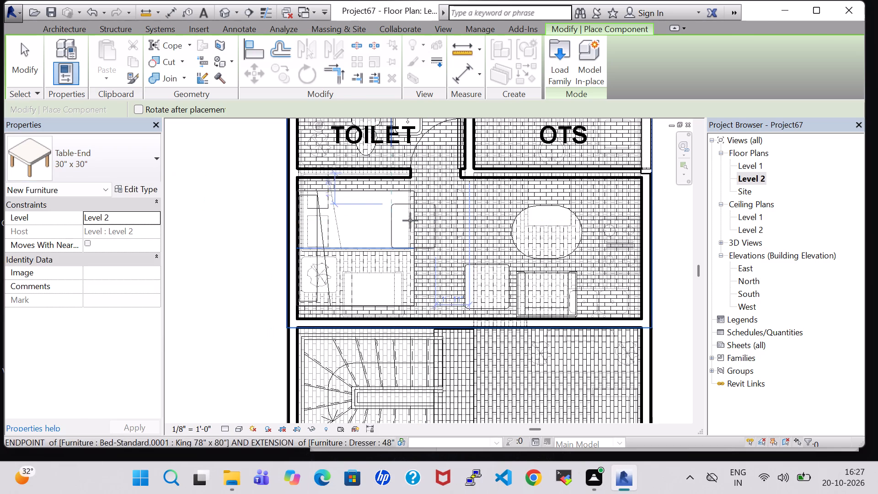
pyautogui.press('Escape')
# Copy the 46" TV - Flat Screen from the Level 1 hall and paste it aligned to Level 2.
pyautogui.doubleClick(754, 165)
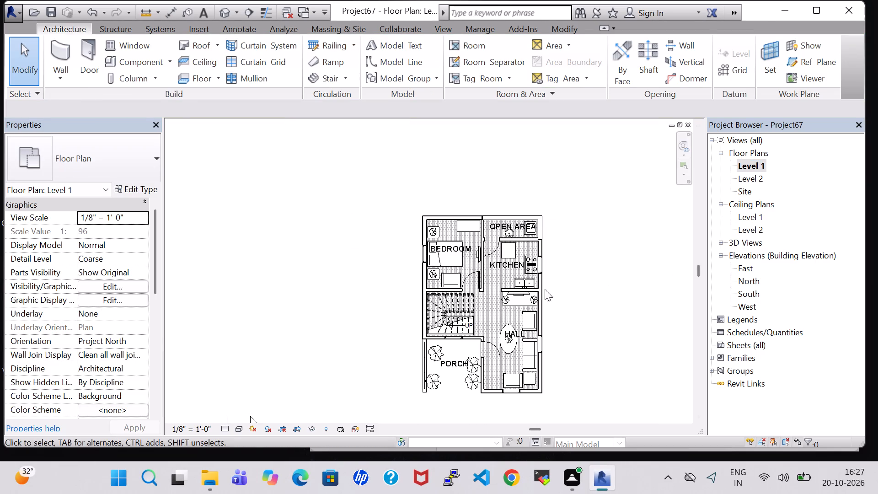
pyautogui.scroll(6, 484, 308)
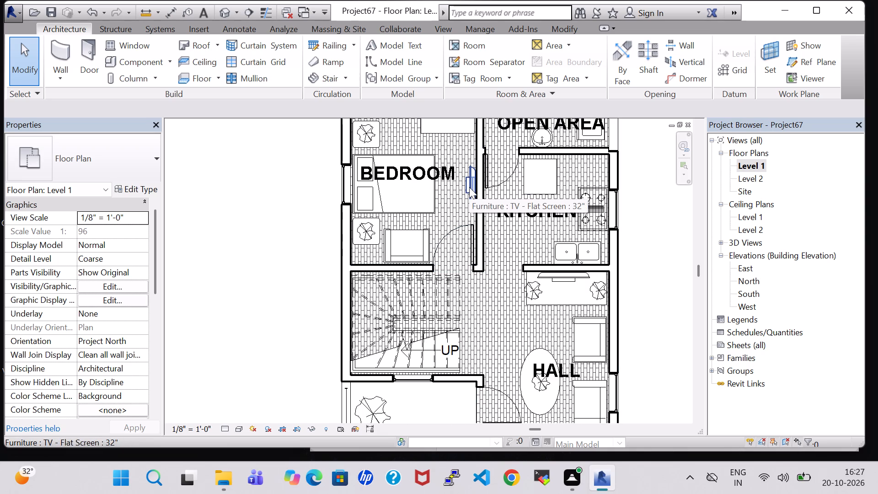
pyautogui.click(559, 275)
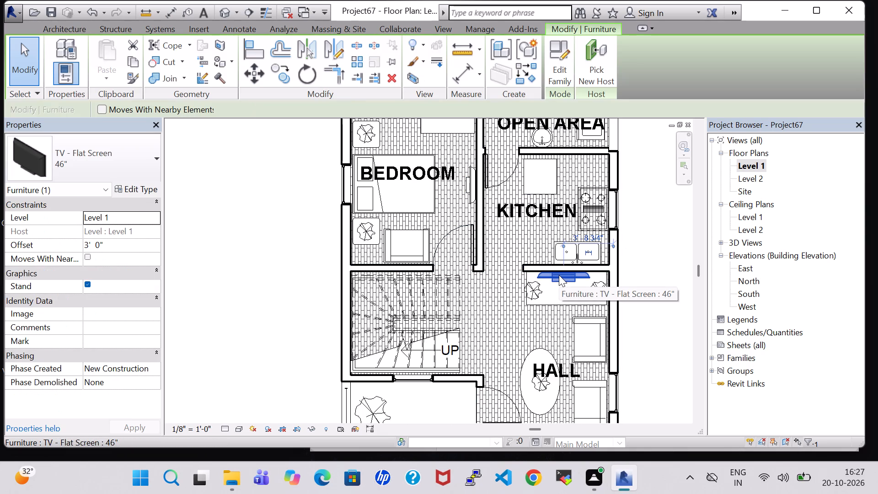
pyautogui.click(133, 59)
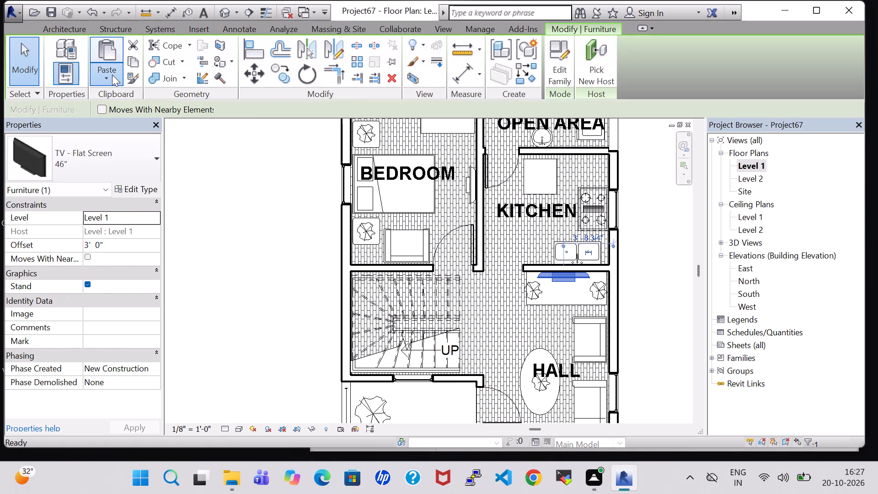
pyautogui.click(112, 75)
pyautogui.click(154, 123)
pyautogui.click(367, 150)
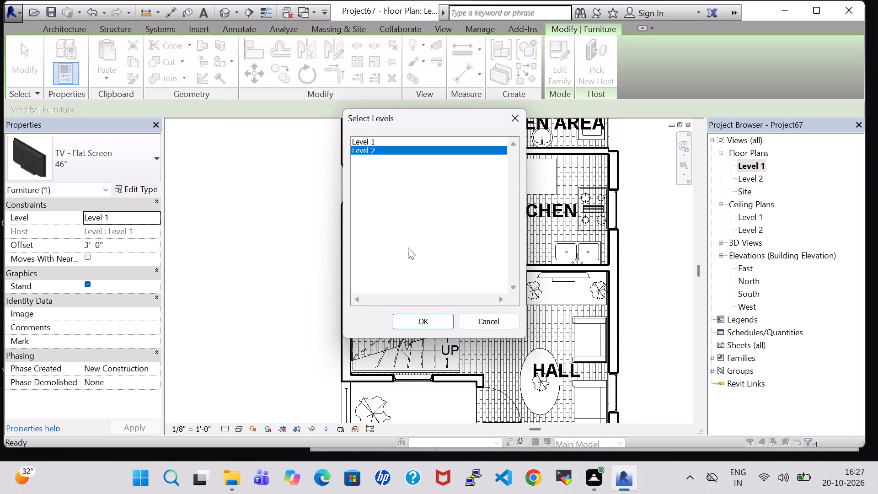
pyautogui.click(429, 319)
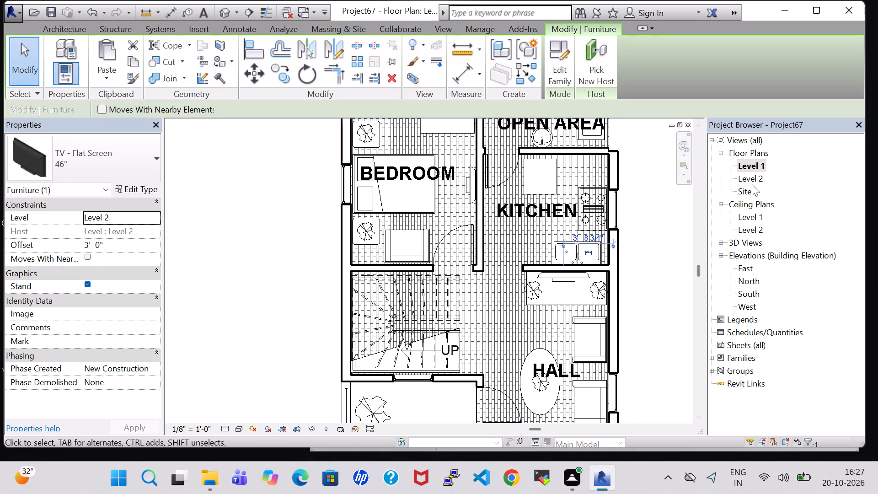
# In the Level 2 floor plan, rotate the pasted TV so it runs north-south with its stand side facing west.
pyautogui.doubleClick(752, 180)
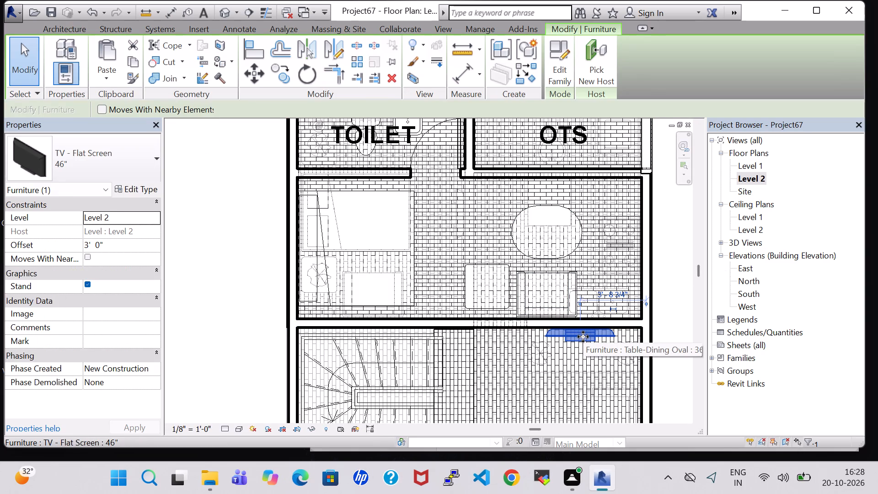
pyautogui.press('space')
pyautogui.press('space')
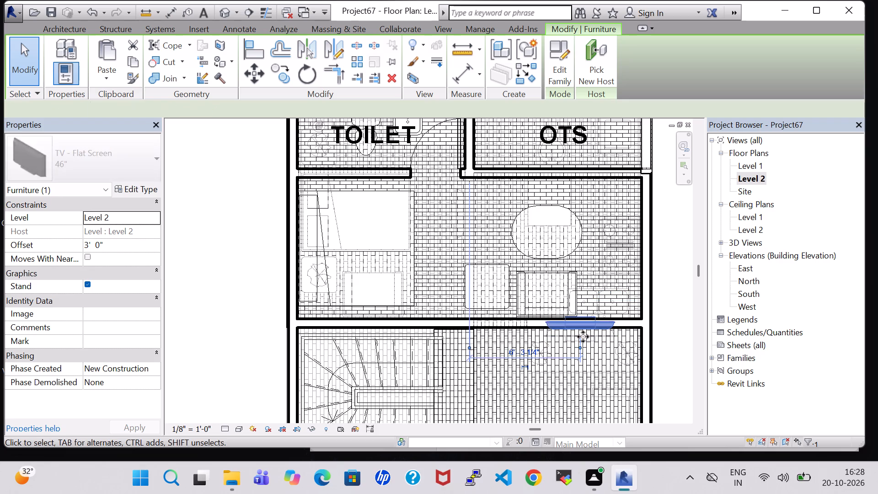
pyautogui.press('space')
# Move the TV north and east into the Level 2 bedroom, against the east wall facing the bed.
pyautogui.press('Up')
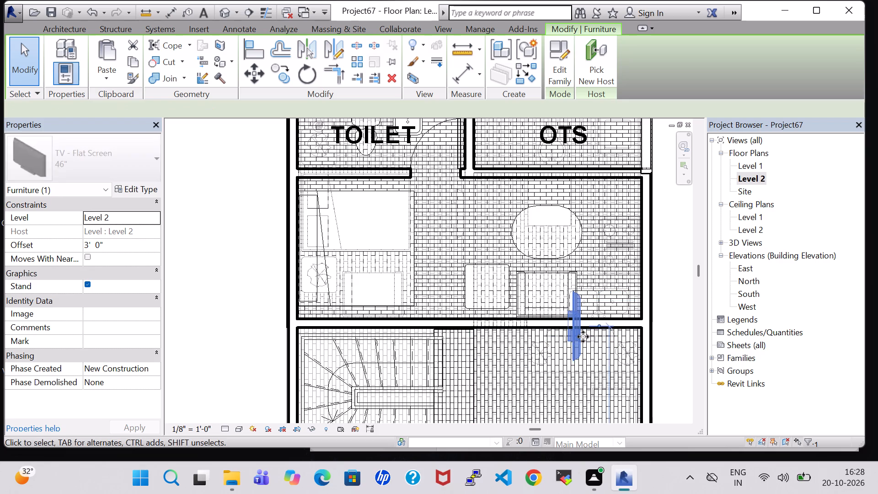
pyautogui.press('Up')
pyautogui.press('Up')
pyautogui.press('Up')
pyautogui.press('Up')
pyautogui.press('Up')
pyautogui.press('Up')
pyautogui.press('Up')
pyautogui.press('Up')
pyautogui.press('Up')
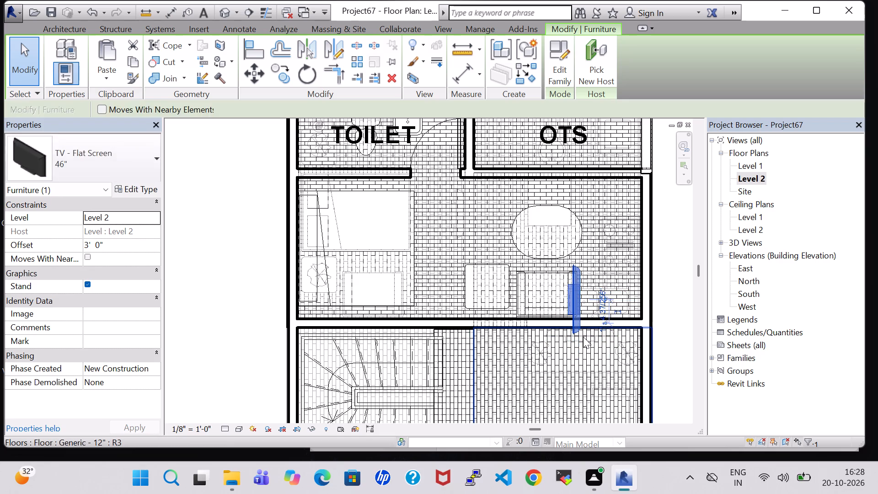
pyautogui.press('Up')
pyautogui.press('Up')
pyautogui.press('Up')
pyautogui.press('Up')
pyautogui.press('Up')
pyautogui.press('Up')
pyautogui.press('Up')
pyautogui.press('Up')
pyautogui.press('Up')
pyautogui.press('Up')
pyautogui.press('Up')
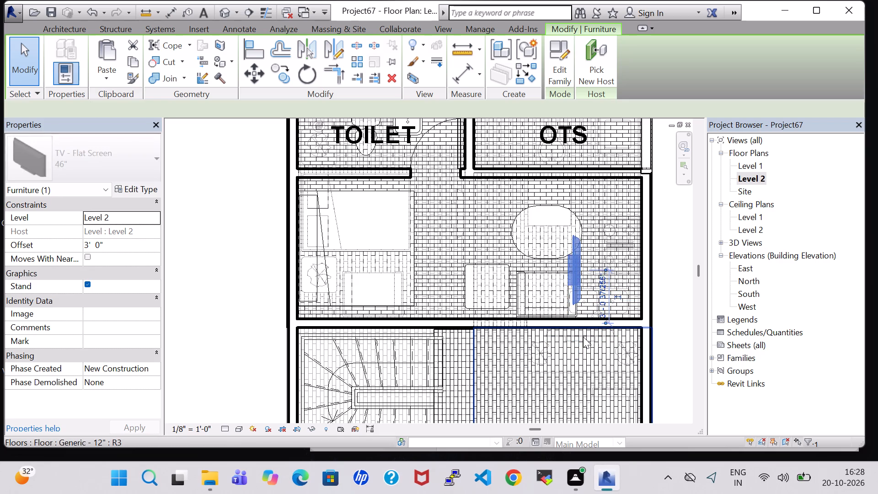
pyautogui.press('Up')
pyautogui.press('Up')
pyautogui.press('Up')
pyautogui.press('Up')
pyautogui.press('Up')
pyautogui.press('Up')
pyautogui.press('Right')
pyautogui.press('Right')
pyautogui.press('Right')
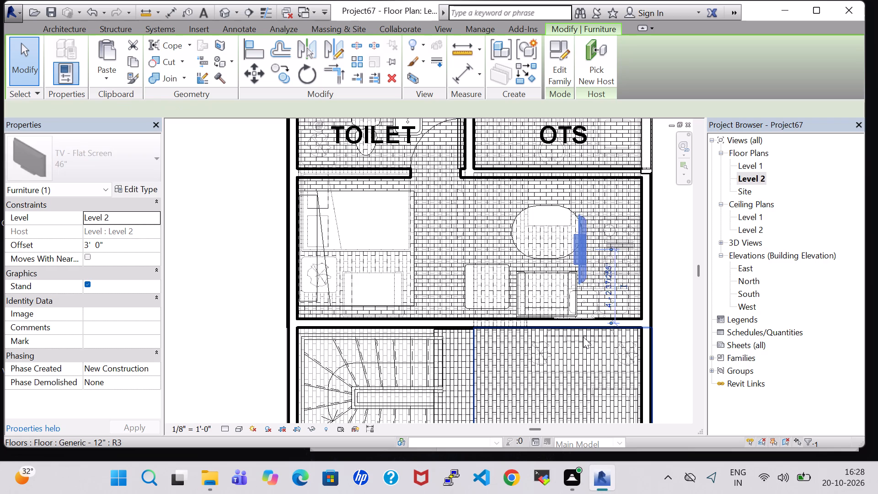
pyautogui.press('Right')
pyautogui.press('Right')
pyautogui.press('Right')
pyautogui.press('Right')
pyautogui.press('Right')
pyautogui.press('Right')
pyautogui.press('Right')
pyautogui.press('Right')
pyautogui.press('Right')
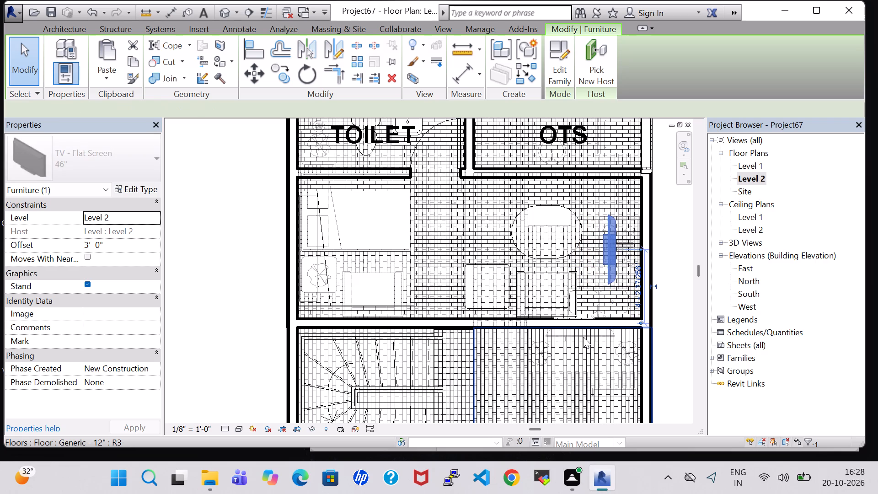
pyautogui.press('Right')
pyautogui.press('Right')
pyautogui.press('Right')
pyautogui.press('Right')
pyautogui.press('Right')
pyautogui.press('Right')
pyautogui.press('Right')
pyautogui.press('Right')
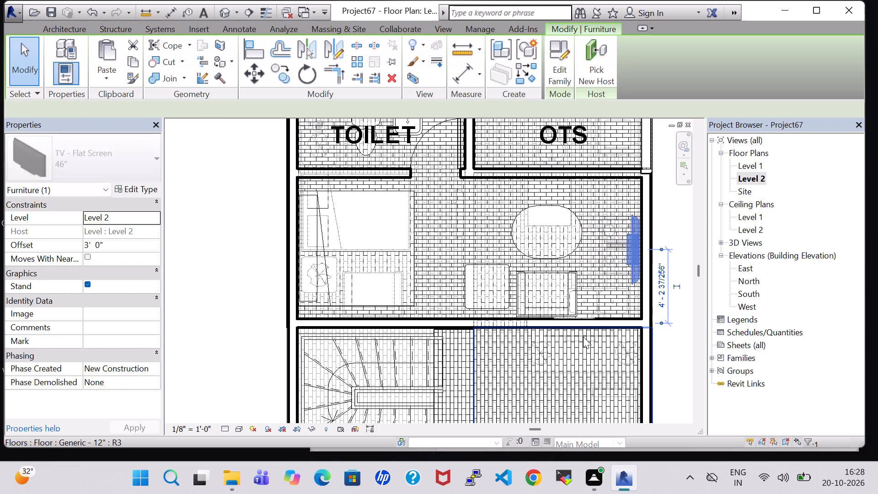
pyautogui.press('Right')
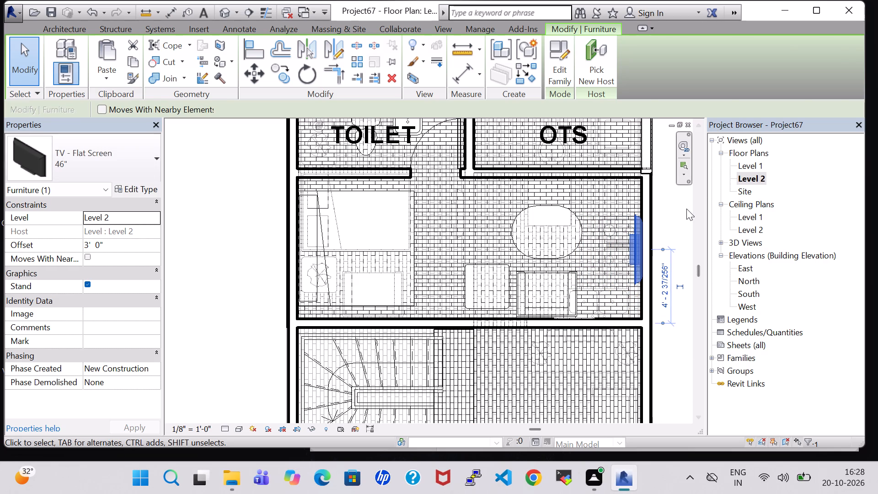
pyautogui.click(686, 209)
pyautogui.click(632, 255)
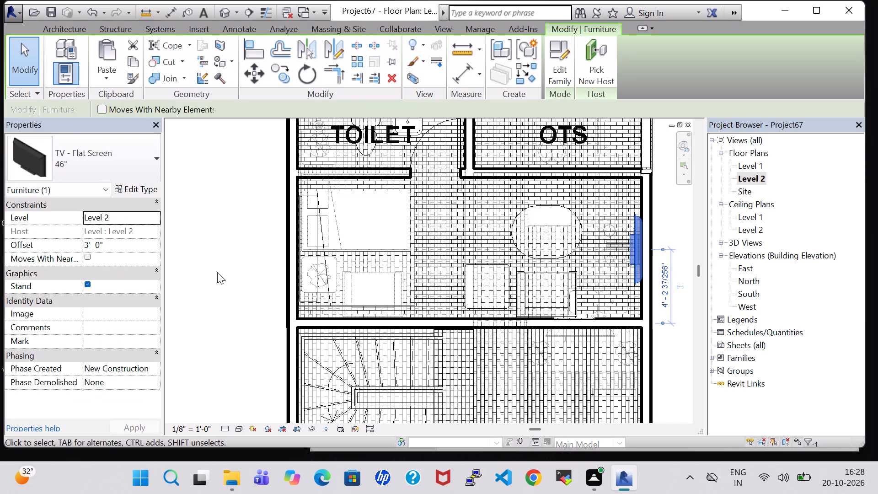
pyautogui.click(672, 225)
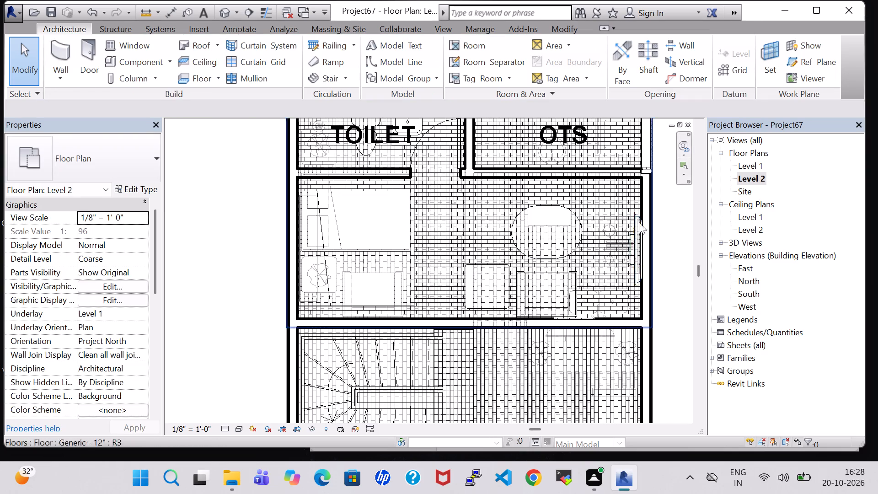
# Examine the Level 2 bedroom furniture and TV placement in the 3D view.
pyautogui.click(226, 12)
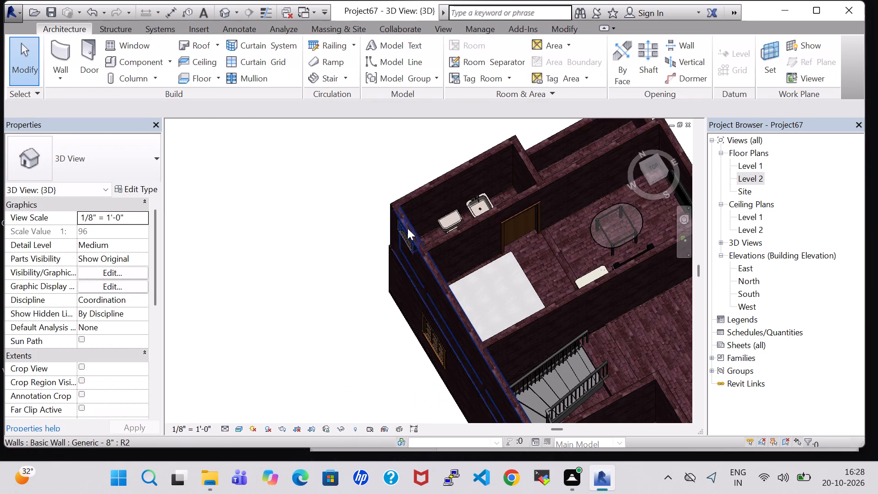
pyautogui.keyDown('shift'); pyautogui.middleClick(392, 328); pyautogui.keyUp('shift')
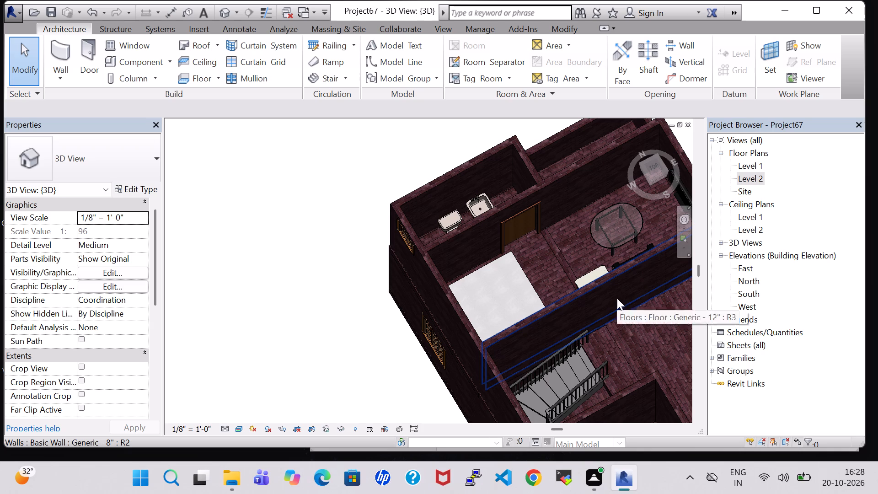
pyautogui.keyDown('shift'); pyautogui.middleClick(638, 335); pyautogui.keyUp('shift')
pyautogui.keyDown('shift'); pyautogui.middleClick(638, 335); pyautogui.keyUp('shift')
pyautogui.keyDown('shift'); pyautogui.moveTo(638, 335); pyautogui.dragTo(630, 324, button='middle'); pyautogui.keyUp('shift')
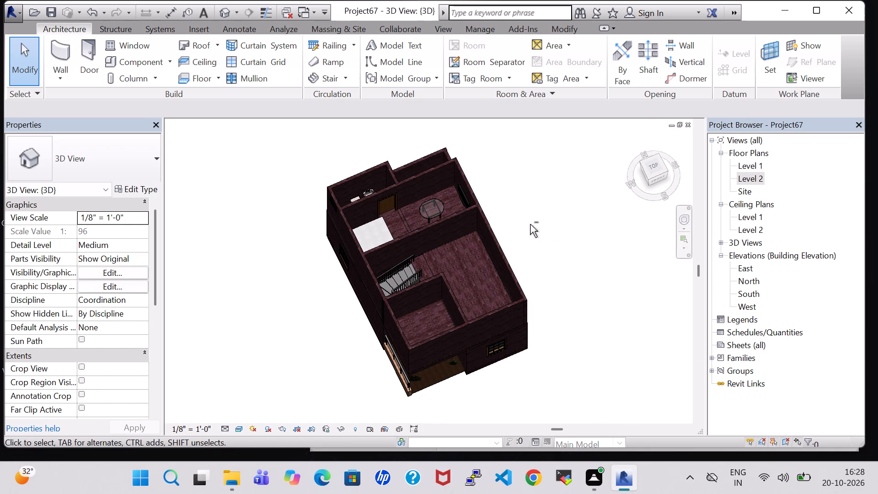
pyautogui.scroll(5, 530, 221)
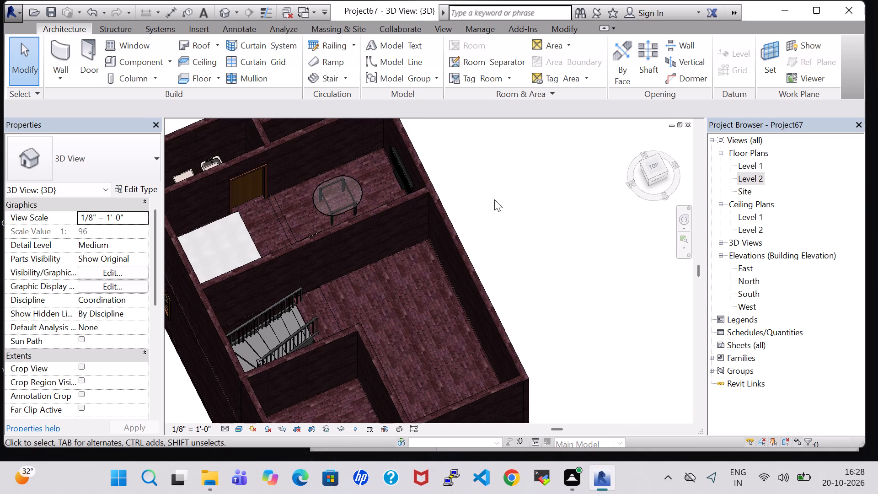
# In the Level 2 floor plan, place a Single-Flush 34" x 84" door in the bedroom's south wall, swinging into the bedroom.
pyautogui.doubleClick(757, 169)
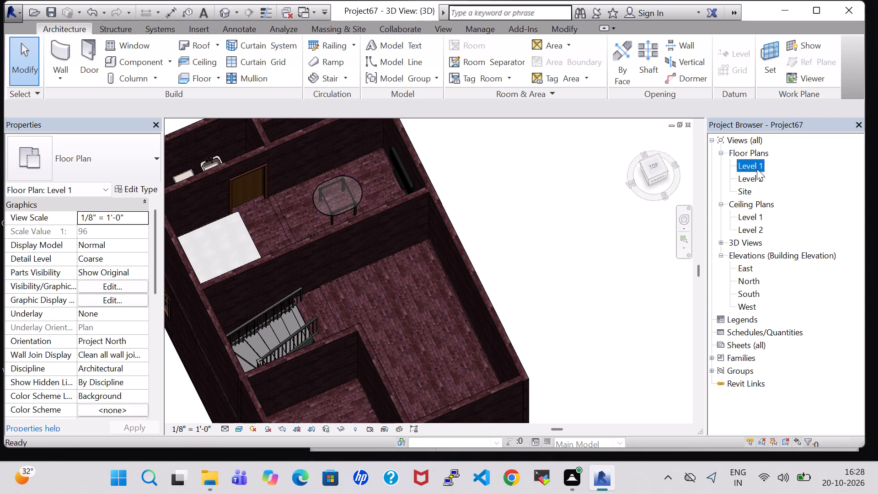
pyautogui.doubleClick(754, 175)
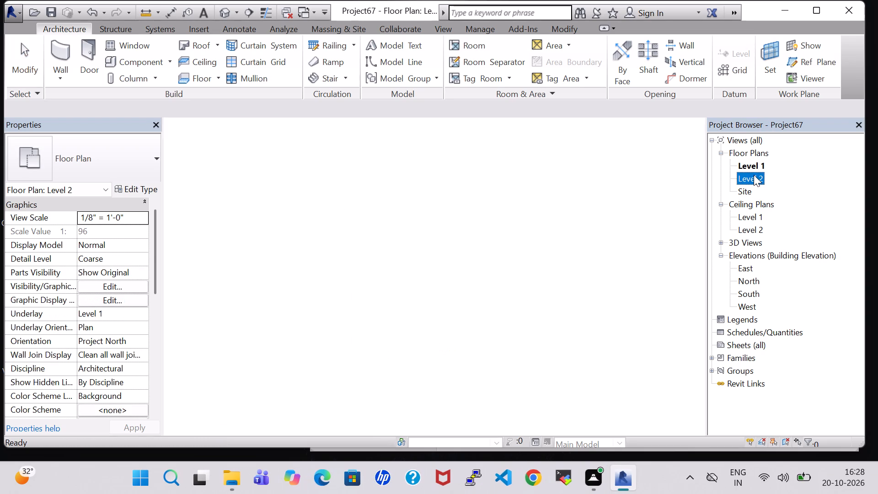
pyautogui.scroll(-3, 488, 292)
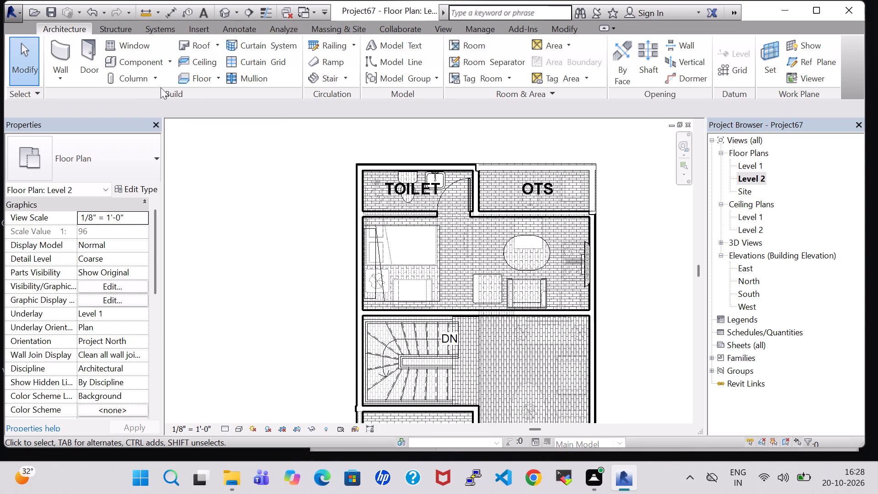
pyautogui.click(85, 55)
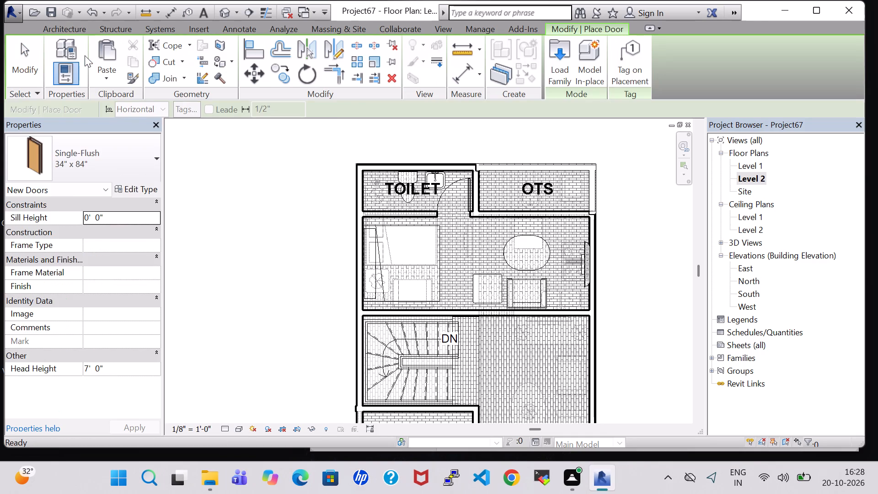
pyautogui.press('Escape')
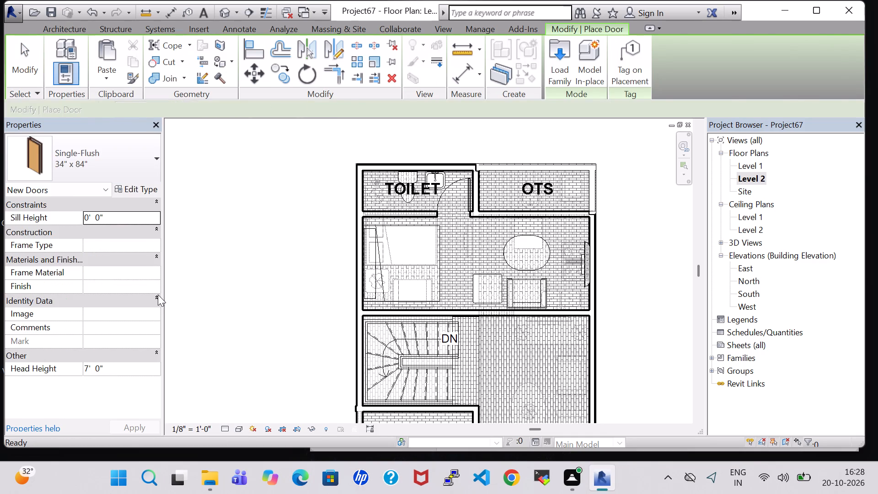
pyautogui.click(83, 42)
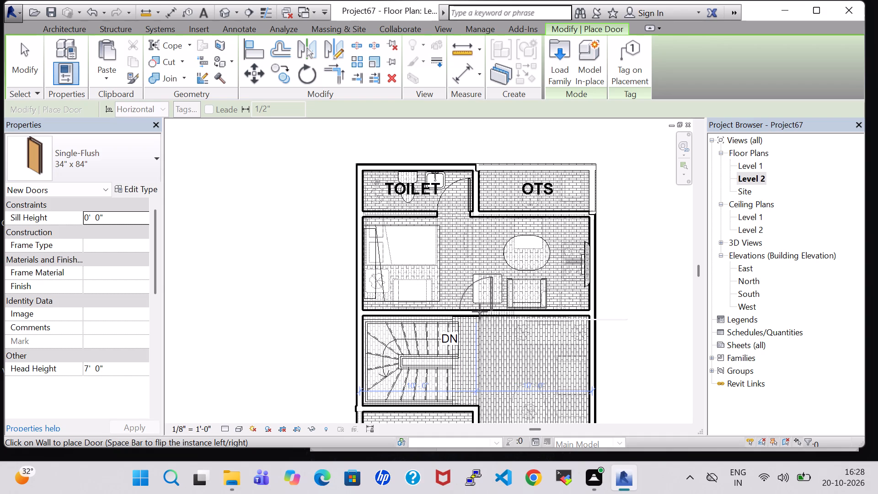
pyautogui.scroll(6, 480, 311)
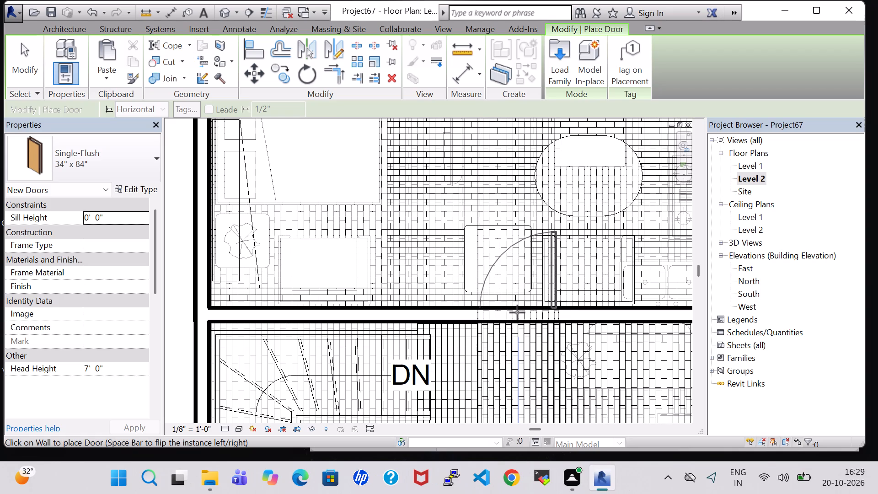
pyautogui.click(517, 312)
pyautogui.press('Escape')
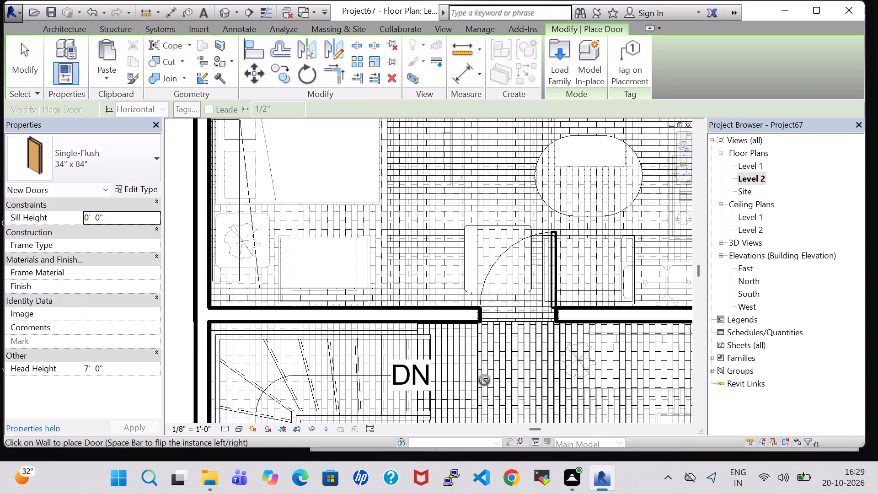
pyautogui.press('Escape')
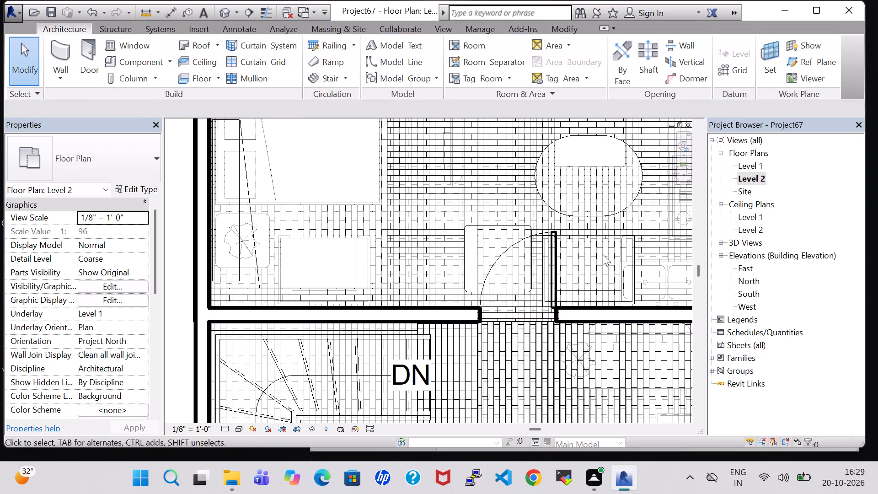
# Move the Chair-Corbu chair east, clear of the new bedroom door's leaf.
pyautogui.click(631, 260)
pyautogui.press('Right')
pyautogui.press('Right')
pyautogui.press('Right')
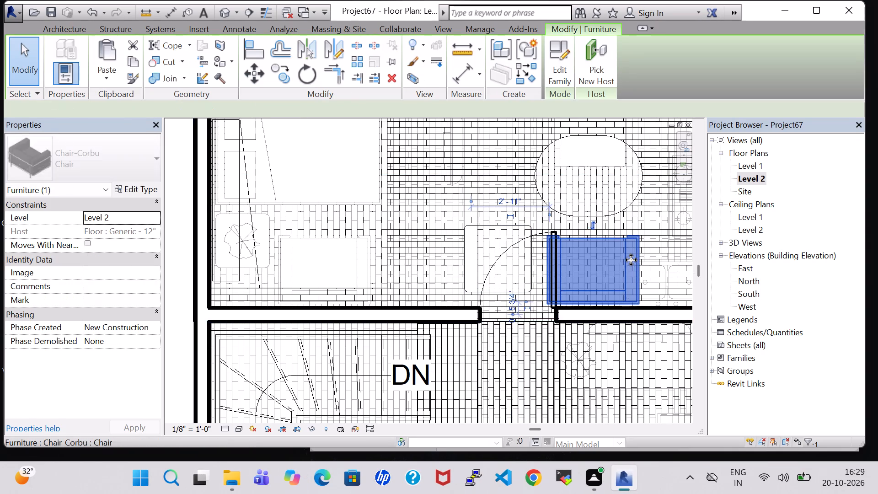
pyautogui.press('Right')
pyautogui.press('Right')
pyautogui.press('Right')
pyautogui.press('Right')
pyautogui.press('Right')
pyautogui.press('Right')
pyautogui.press('Right')
pyautogui.press('Right')
pyautogui.press('Right')
pyautogui.press('Right')
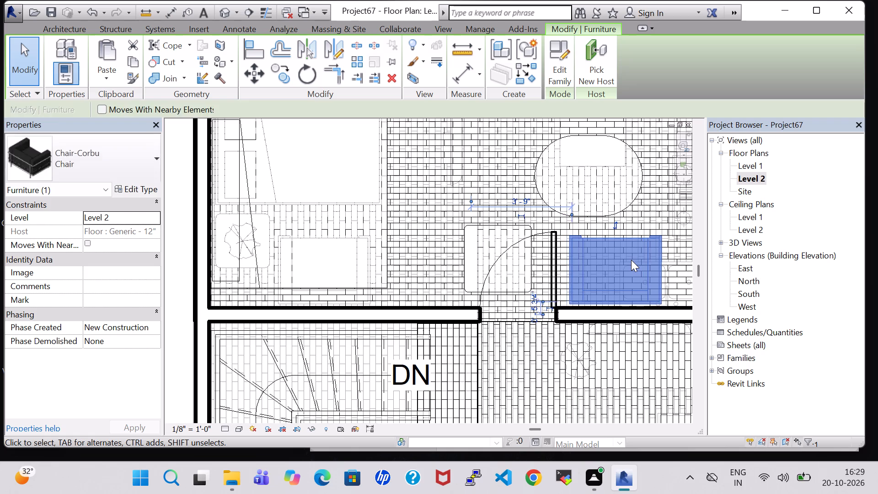
# Move the oval dining table east in the bedroom, keeping it north of the chair.
pyautogui.click(619, 206)
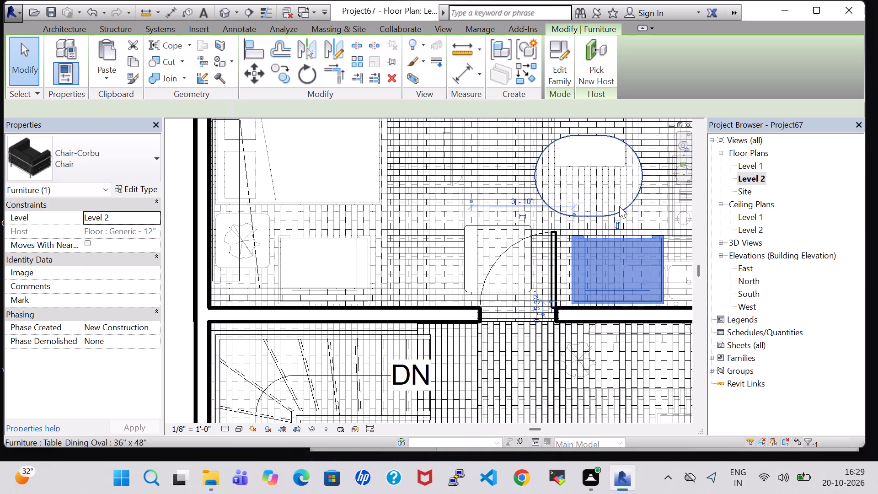
pyautogui.press('Right')
pyautogui.press('Right')
pyautogui.press('Right')
pyautogui.press('Right')
pyautogui.press('Right')
pyautogui.press('Right')
pyautogui.press('Right')
pyautogui.press('Right')
pyautogui.press('Right')
pyautogui.press('Right')
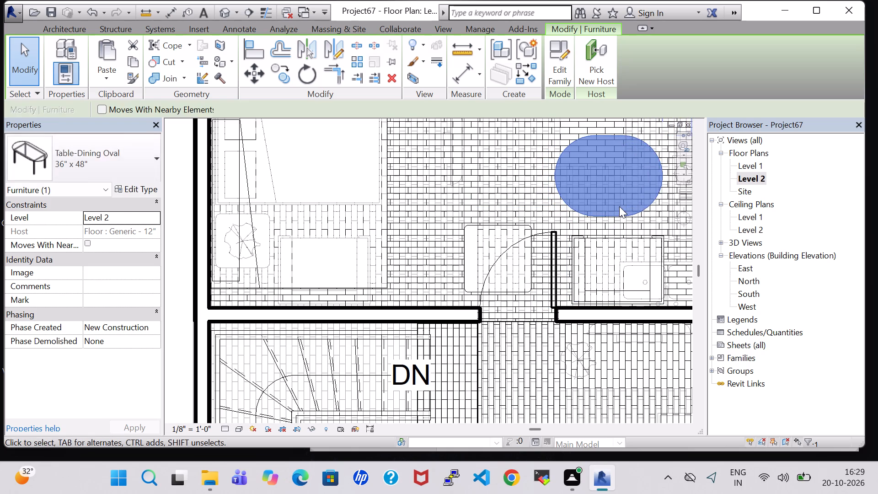
pyautogui.press('Right')
pyautogui.press('Right')
pyautogui.click(520, 181)
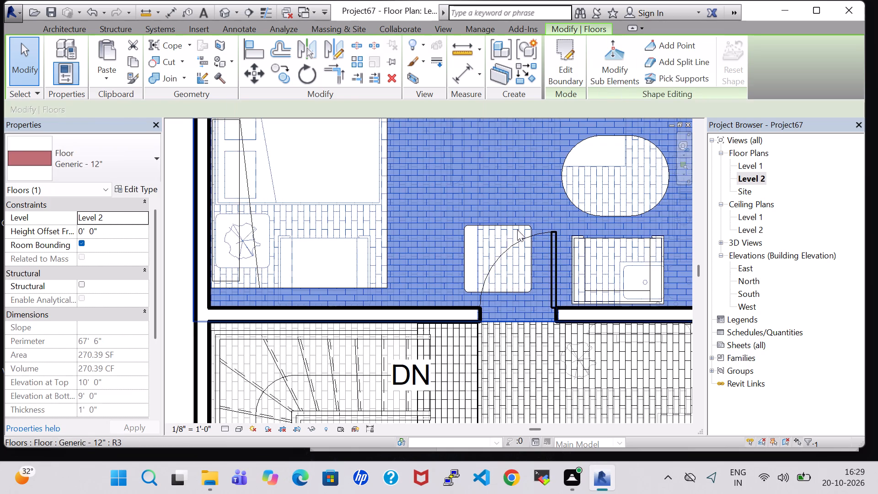
# Move the 30" x 30" end table west out of the door swing, beside the foot of the bed and near the south wall.
pyautogui.click(488, 232)
pyautogui.click(488, 224)
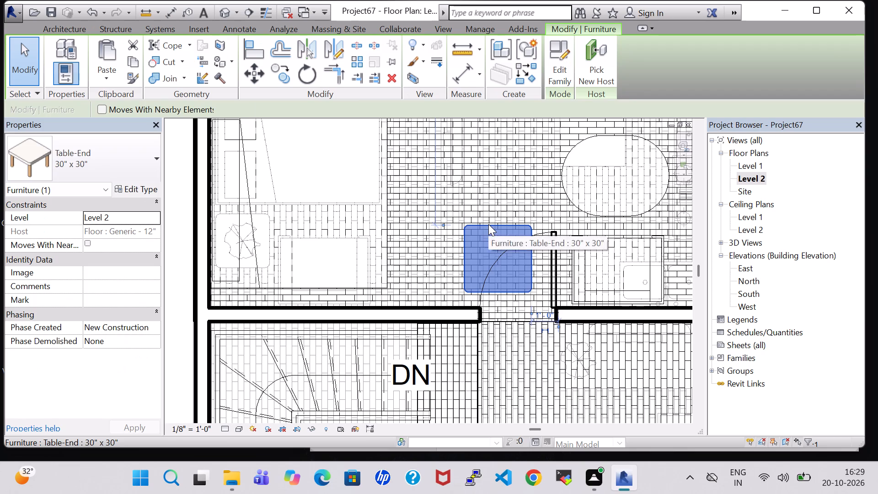
pyautogui.press('Up')
pyautogui.press('Up')
pyautogui.press('Up')
pyautogui.press('Up')
pyautogui.press('Up')
pyautogui.press('Up')
pyautogui.press('Up')
pyautogui.press('Up')
pyautogui.press('Up')
pyautogui.press('Up')
pyautogui.press('Up')
pyautogui.press('Up')
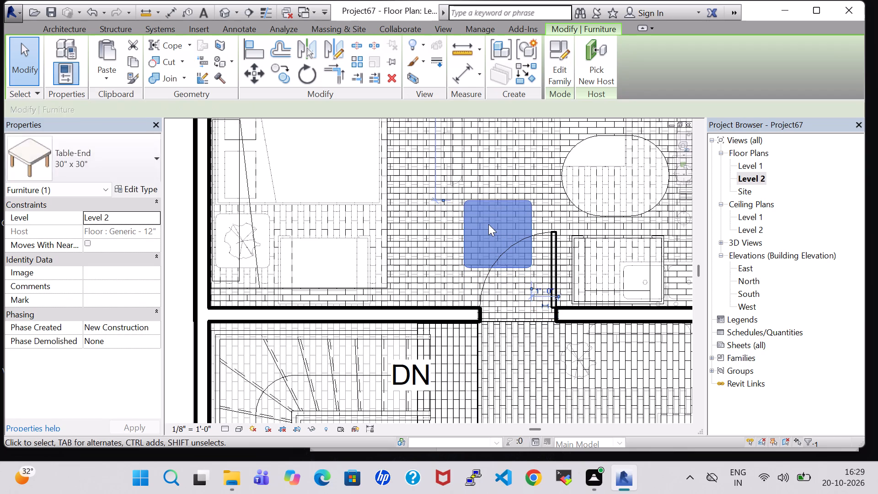
pyautogui.press('Left')
pyautogui.press('Left')
pyautogui.press('Left')
pyautogui.press('Left')
pyautogui.press('Left')
pyautogui.press('Left')
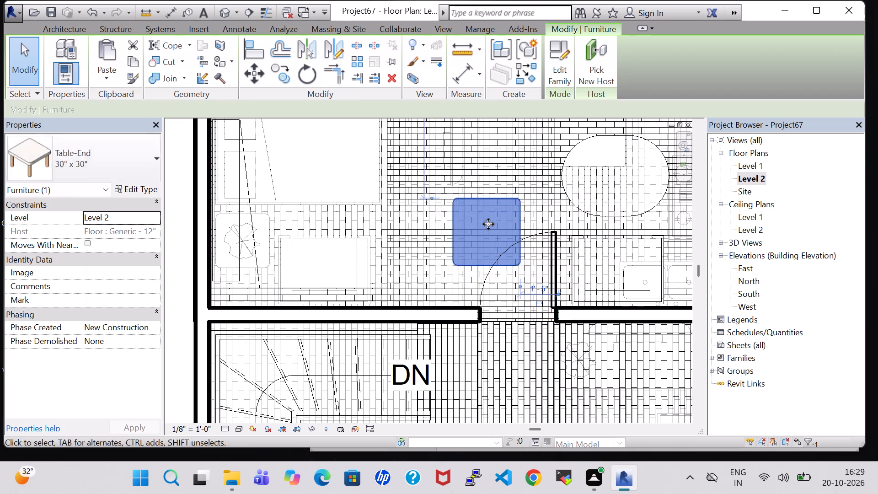
pyautogui.press('Left')
pyautogui.press('Left')
pyautogui.press('Left')
pyautogui.press('Left')
pyautogui.press('Left')
pyautogui.press('Left')
pyautogui.press('Left')
pyautogui.press('Left')
pyautogui.scroll(-3, 488, 224)
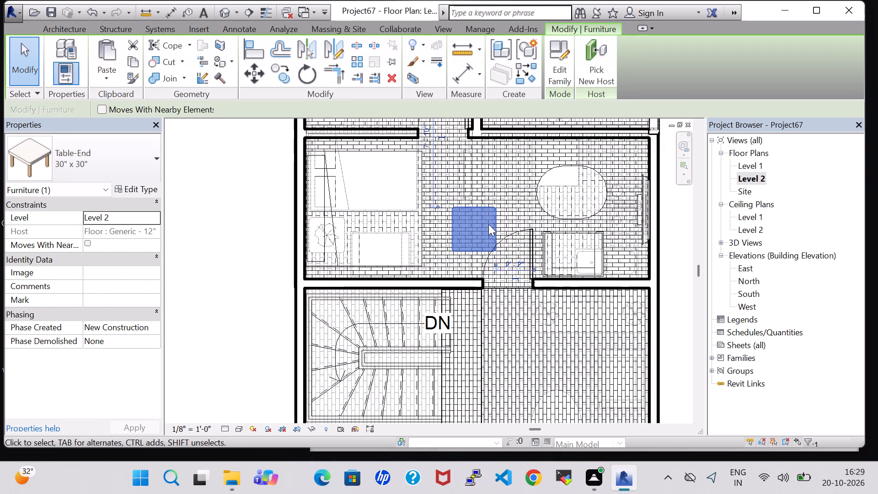
pyautogui.scroll(-1, 488, 224)
pyautogui.press('Left')
pyautogui.press('Left')
pyautogui.press('Left')
pyautogui.press('Left')
pyautogui.press('Left')
pyautogui.press('Left')
pyautogui.press('Left')
pyautogui.press('Left')
pyautogui.press('Left')
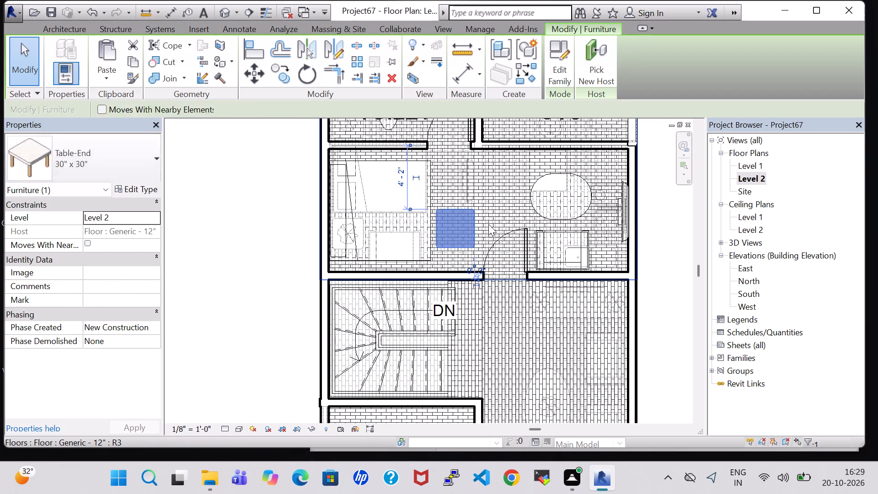
pyautogui.press('Left')
pyautogui.press('Left')
pyautogui.press('Down')
pyautogui.press('Down')
pyautogui.press('Down')
pyautogui.press('Down')
pyautogui.press('Down')
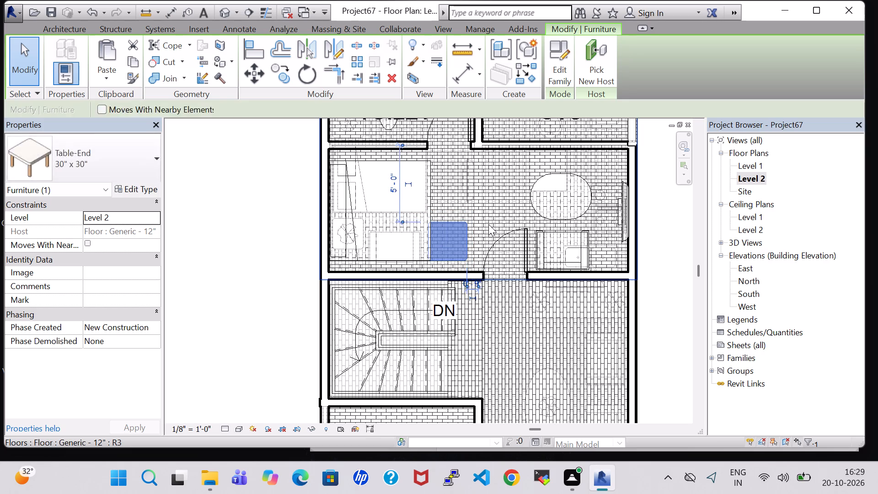
pyautogui.press('Down')
pyautogui.press('Down')
pyautogui.press('Down')
pyautogui.press('Right')
pyautogui.press('Down')
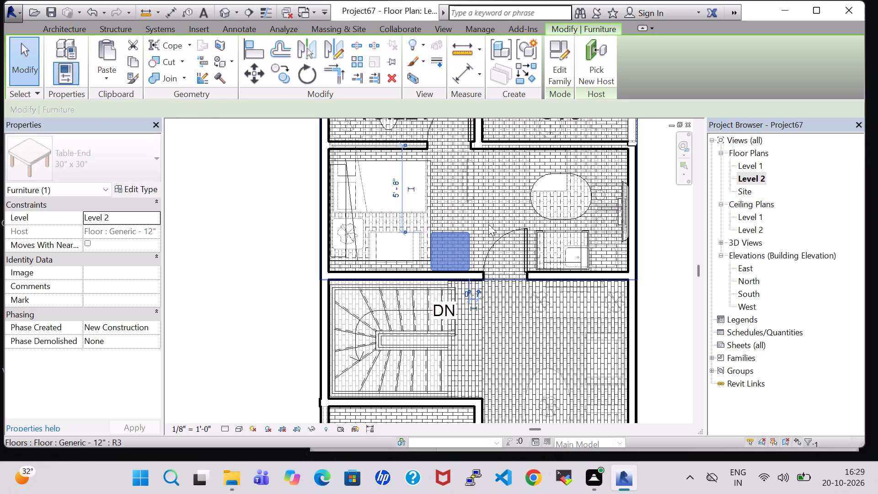
pyautogui.click(494, 205)
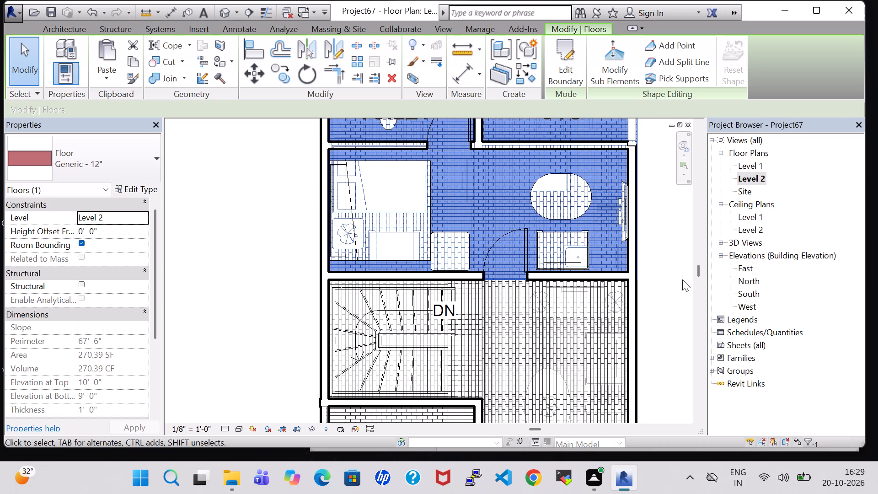
# Nudge the end table slightly east to leave a small gap from the foot of the bed.
pyautogui.click(464, 254)
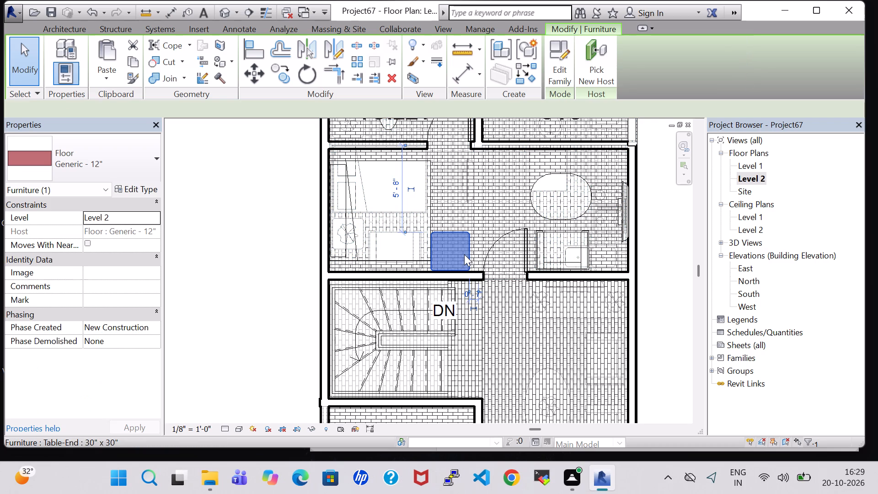
pyautogui.press('Right')
pyautogui.press('Right')
pyautogui.press('Right')
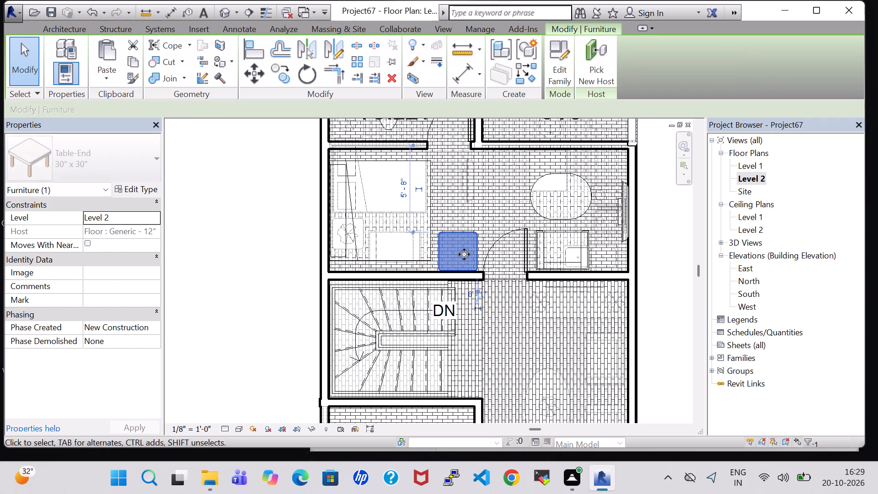
pyautogui.click(666, 254)
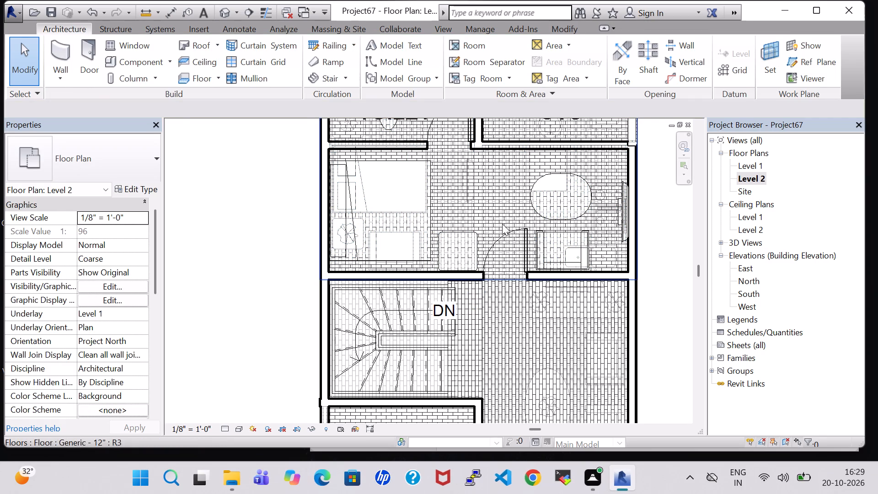
# In the 3D view, move the new bedroom door west along its wall towards the staircase.
pyautogui.click(455, 231)
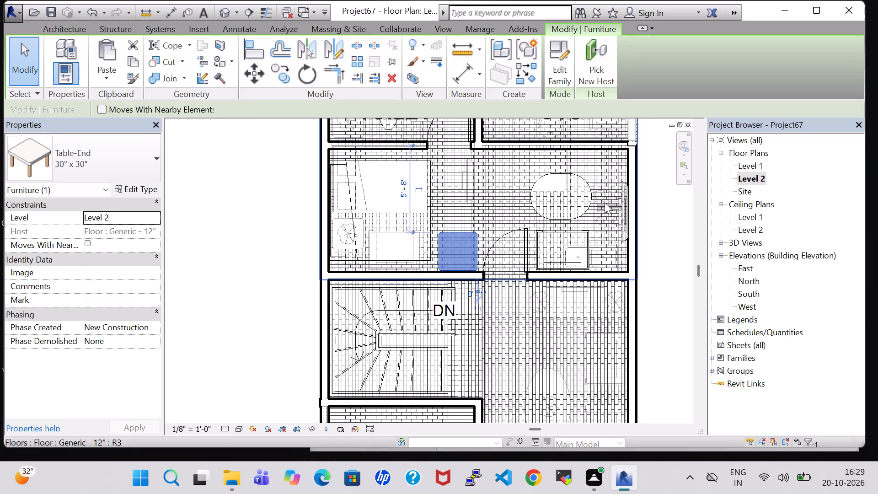
pyautogui.click(224, 11)
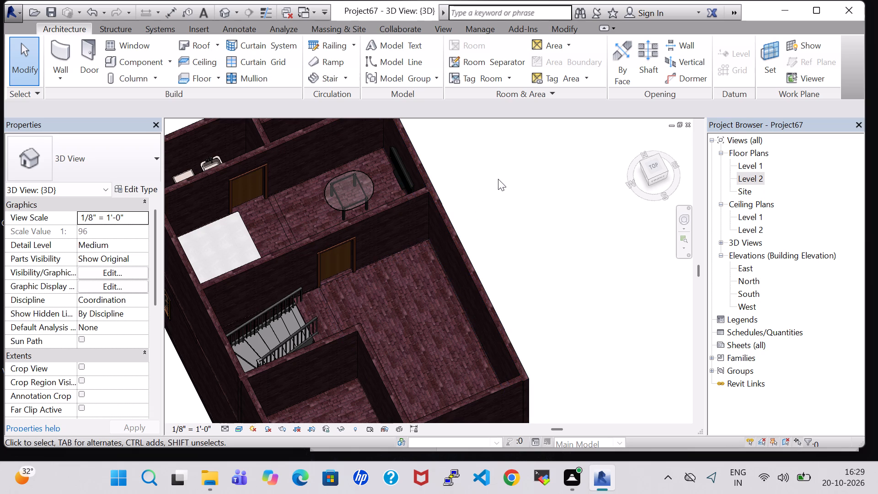
pyautogui.click(345, 254)
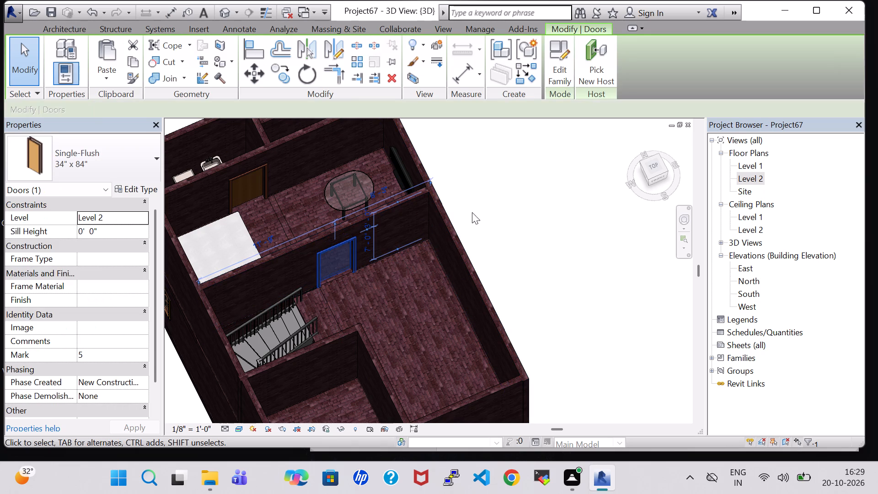
pyautogui.keyDown('shift'); pyautogui.moveTo(485, 208); pyautogui.dragTo(493, 271, button='middle'); pyautogui.keyUp('shift')
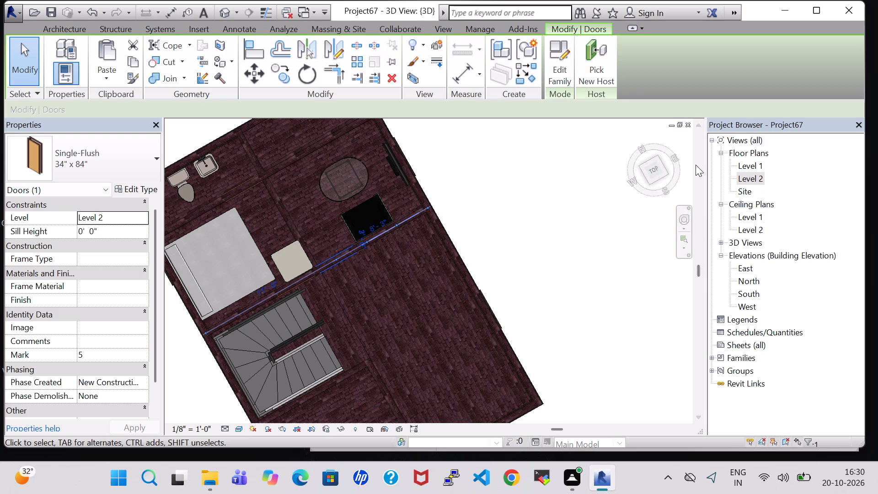
pyautogui.click(698, 123)
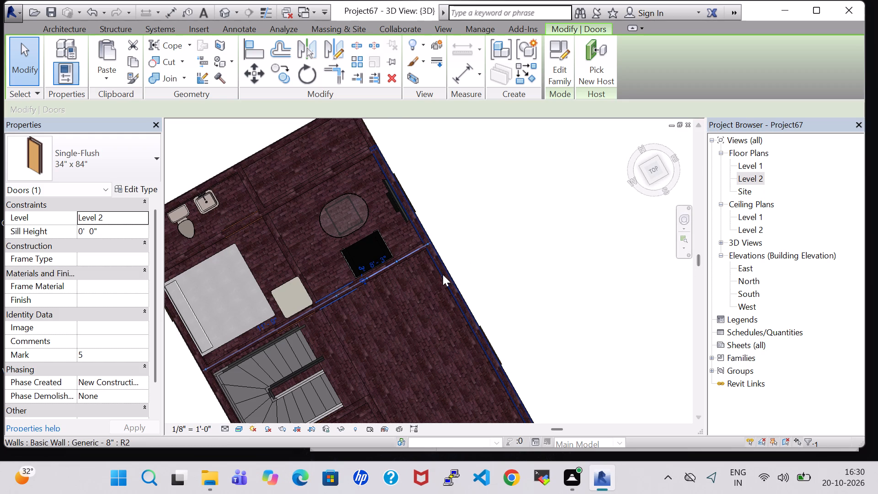
pyautogui.keyDown('shift'); pyautogui.moveTo(466, 290); pyautogui.dragTo(471, 195, button='middle'); pyautogui.keyUp('shift')
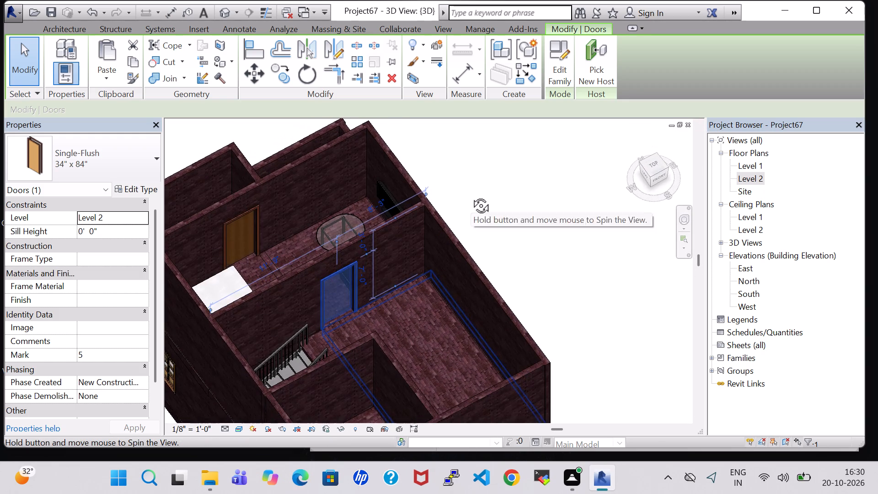
pyautogui.keyDown('shift'); pyautogui.moveTo(471, 195); pyautogui.dragTo(430, 199, button='middle'); pyautogui.keyUp('shift')
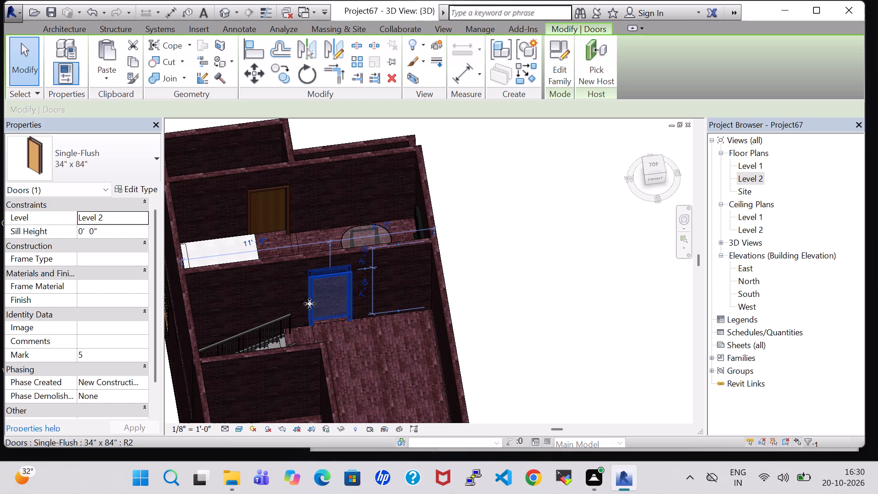
pyautogui.press('Left')
pyautogui.press('Left')
pyautogui.press('Left')
pyautogui.press('Left')
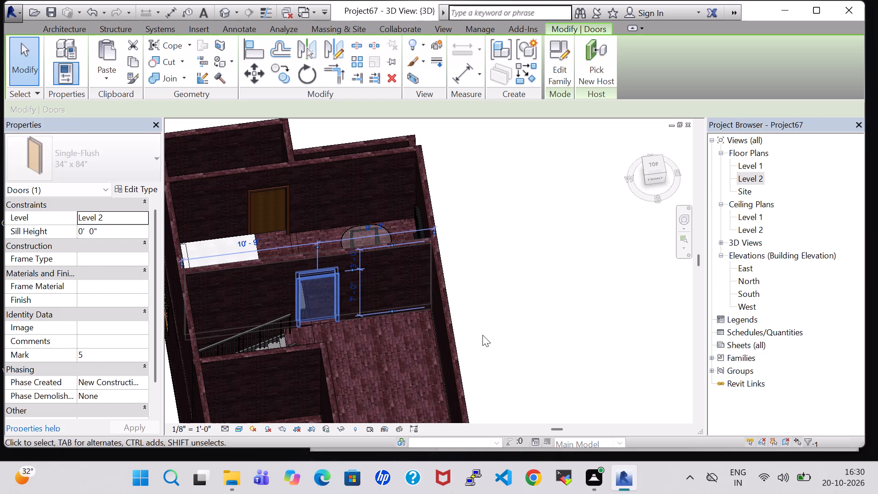
pyautogui.press('Left')
pyautogui.press('Left')
pyautogui.press('Left')
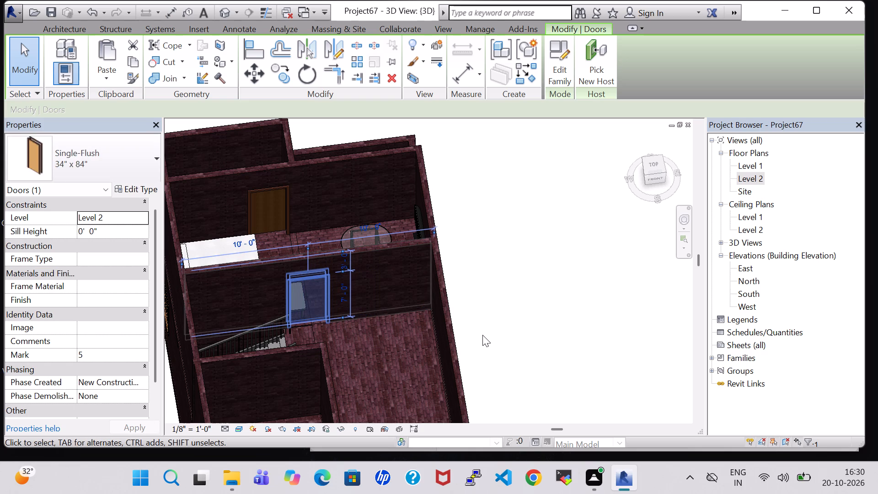
pyautogui.press('Left')
pyautogui.click(579, 325)
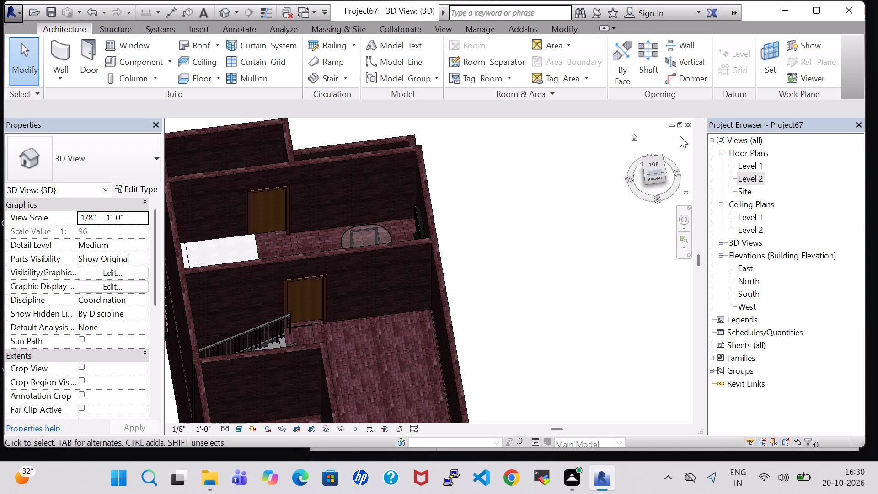
# Nudge the Chair-Corbu chair east along the bedroom's south wall, closer to the east wall.
pyautogui.click(696, 125)
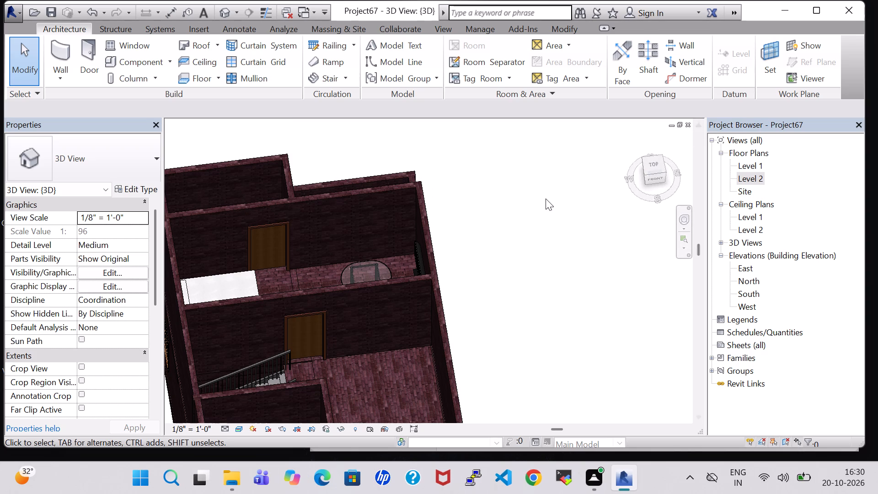
pyautogui.keyDown('shift'); pyautogui.moveTo(546, 199); pyautogui.dragTo(553, 301, button='middle'); pyautogui.keyUp('shift')
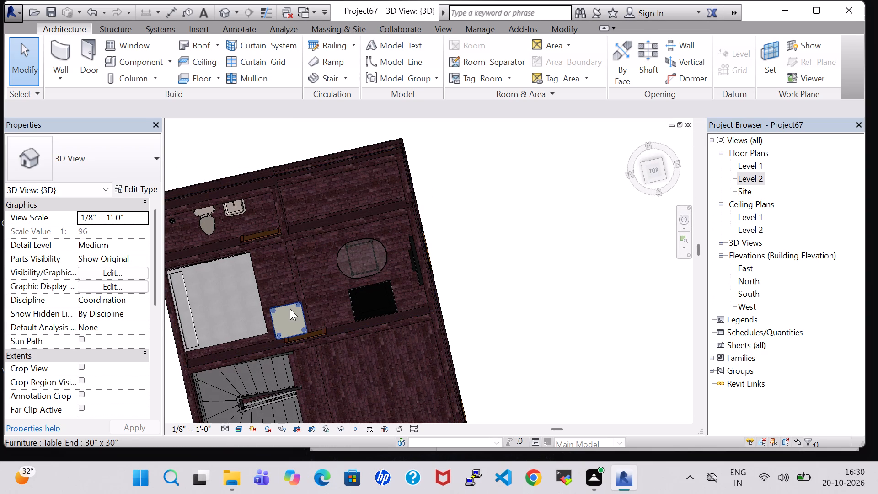
pyautogui.click(367, 301)
pyautogui.click(384, 299)
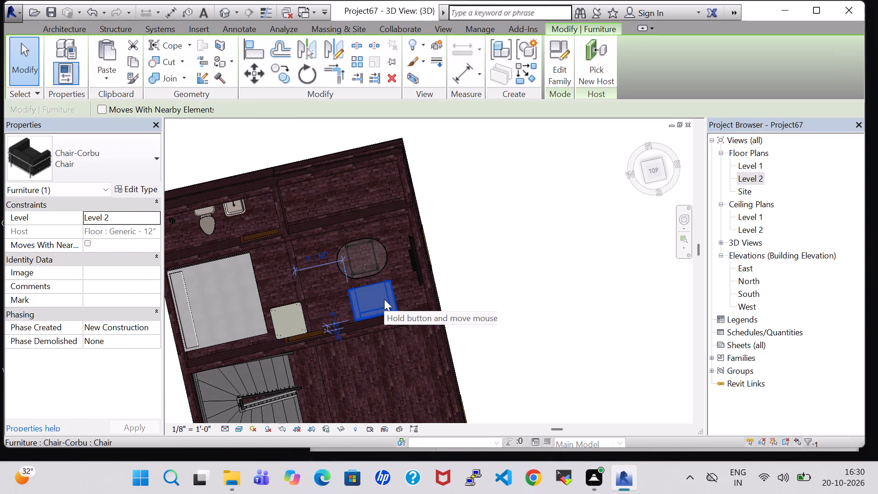
pyautogui.press('Right')
pyautogui.press('Right')
pyautogui.press('Right')
pyautogui.press('Right')
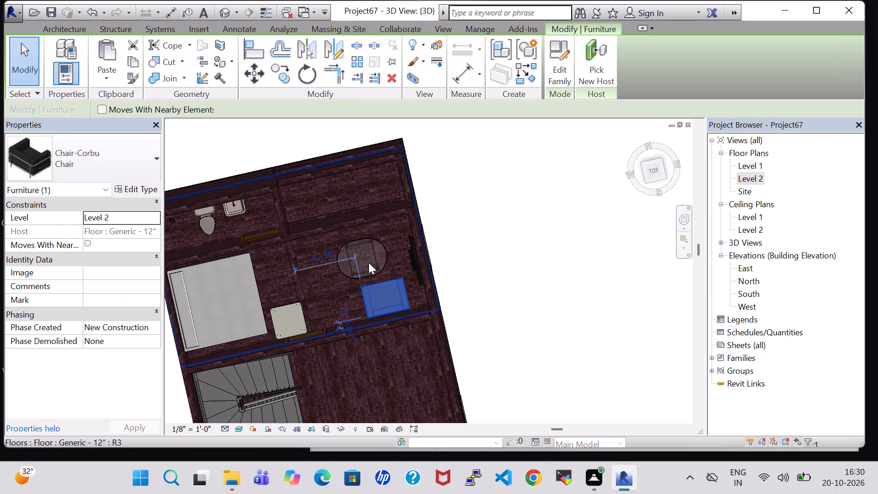
# Nudge the oval dining table slightly east, keeping it north of the chair.
pyautogui.click(380, 266)
pyautogui.press('Right')
pyautogui.press('Right')
pyautogui.press('Right')
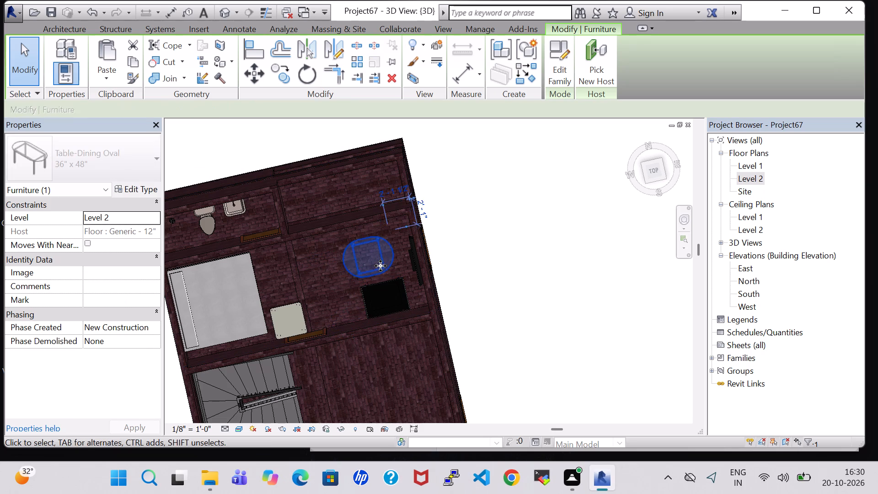
# Move the 30" x 30" end table east past the bedroom door, placing it just west of the chair.
pyautogui.click(301, 310)
pyautogui.press('Right')
pyautogui.press('Right')
pyautogui.press('Right')
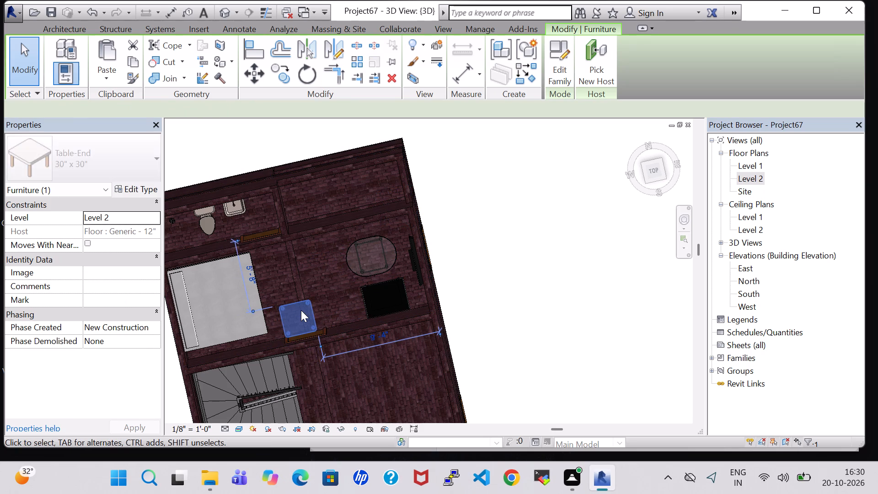
pyautogui.press('Right')
pyautogui.press('Right')
pyautogui.press('Right')
pyautogui.press('Right')
pyautogui.press('Right')
pyautogui.press('Right')
pyautogui.press('Right')
pyautogui.press('Right')
pyautogui.press('Right')
pyautogui.press('Right')
pyautogui.press('Right')
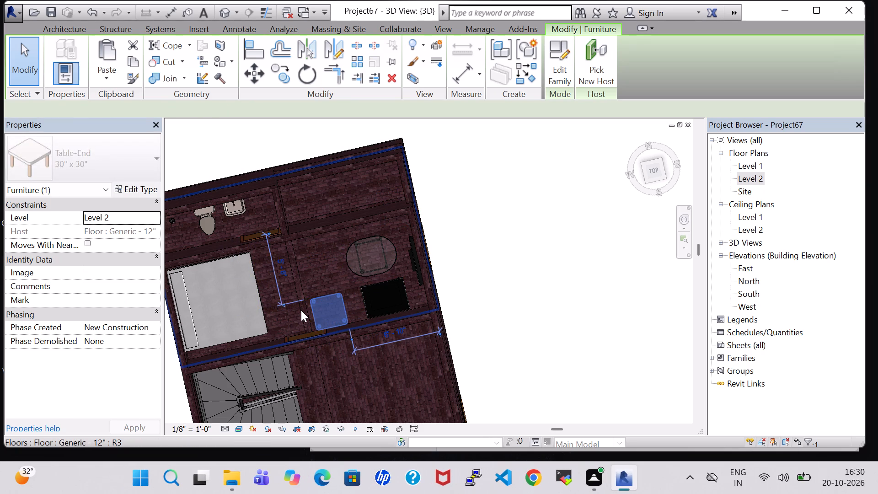
pyautogui.press('Right')
pyautogui.press('Right')
pyautogui.press('Right')
pyautogui.press('Right')
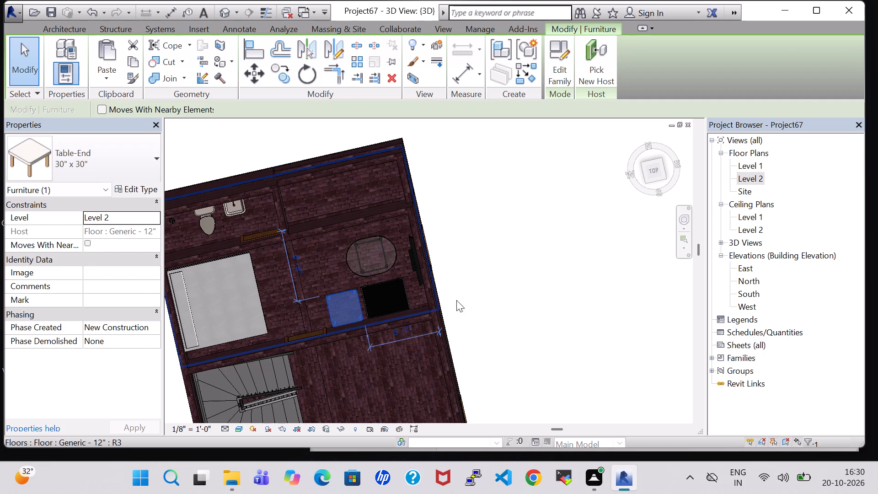
pyautogui.click(531, 294)
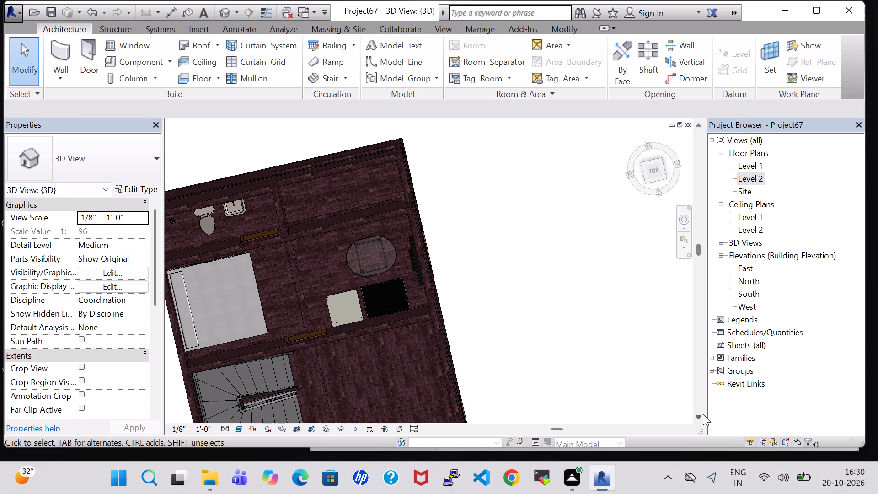
# On the Level 2 plan, split the south wall with a 0' 1" gap at the southwest room's partition and the west wall at the stair's south wall.
pyautogui.doubleClick(697, 417)
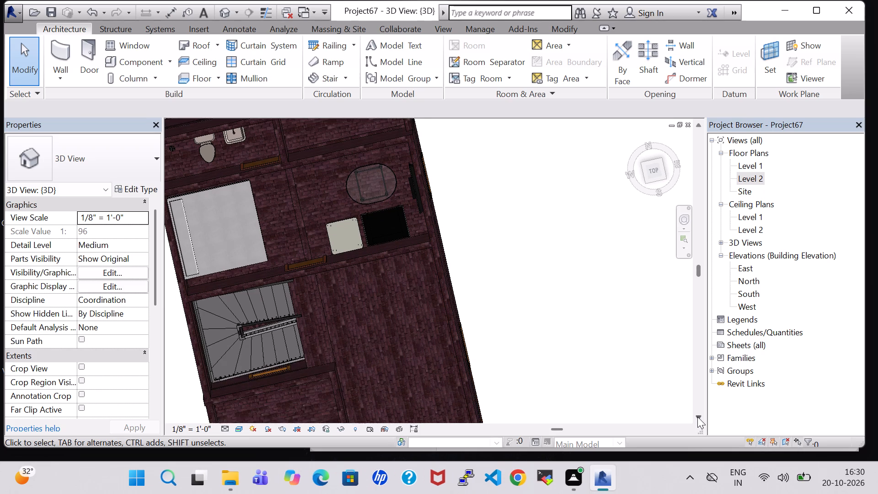
pyautogui.tripleClick(697, 417)
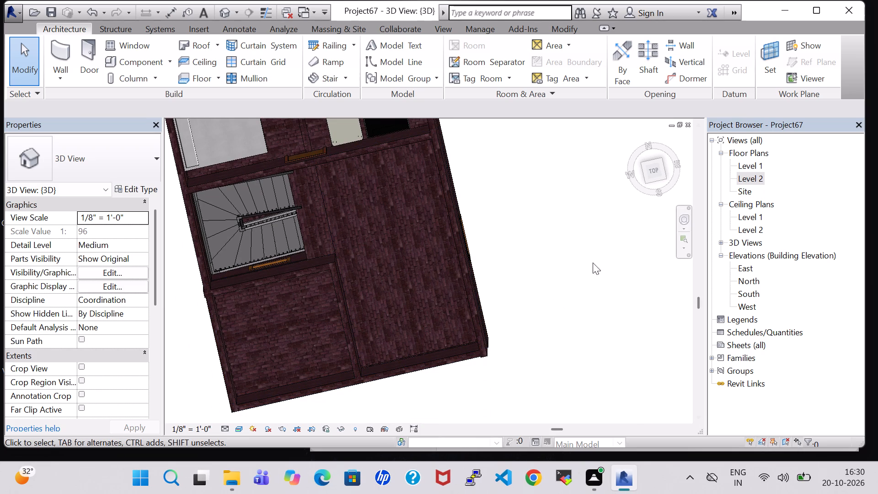
pyautogui.click(660, 190)
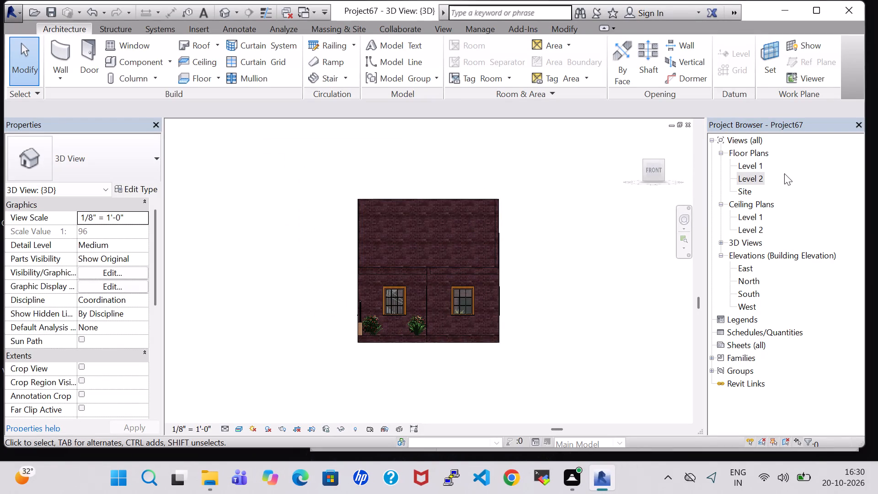
pyautogui.doubleClick(756, 178)
pyautogui.scroll(-2, 414, 319)
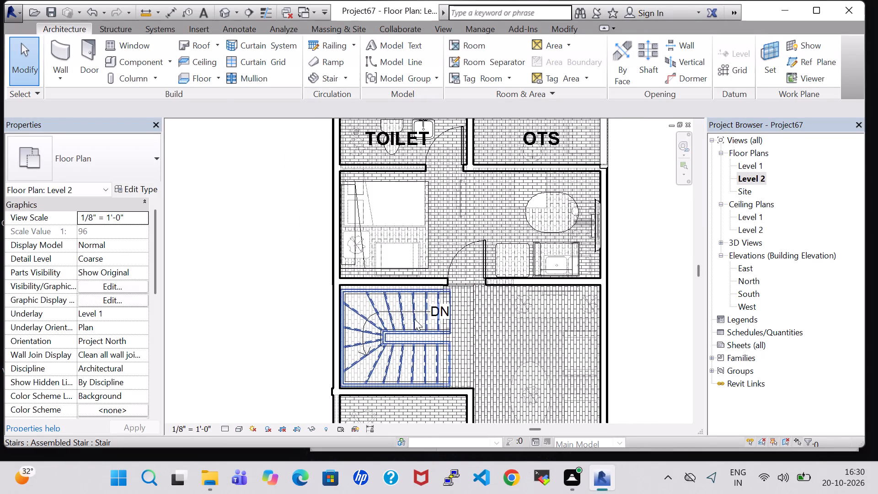
pyautogui.scroll(-1, 414, 319)
pyautogui.moveTo(648, 349); pyautogui.dragTo(648, 338, button='middle')
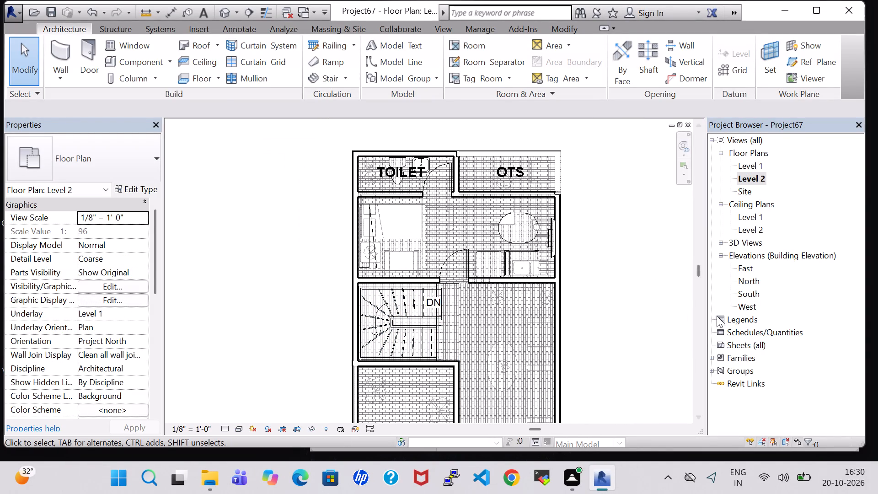
pyautogui.tripleClick(696, 416)
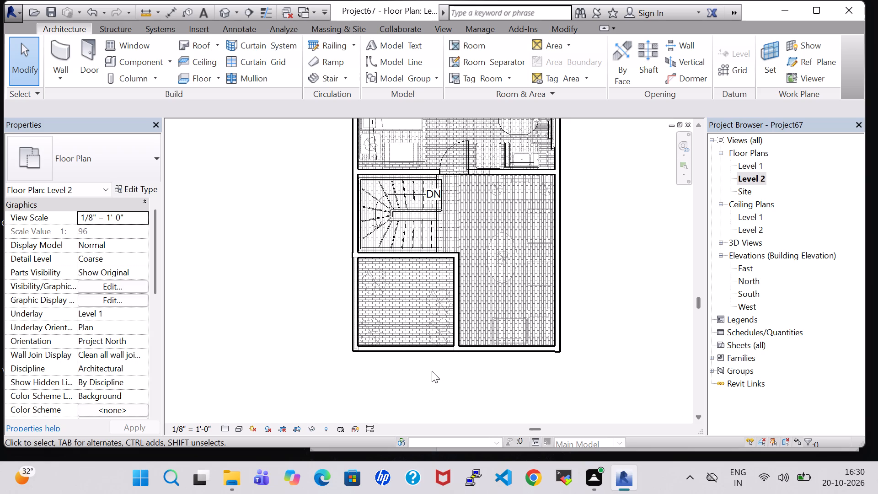
pyautogui.click(412, 354)
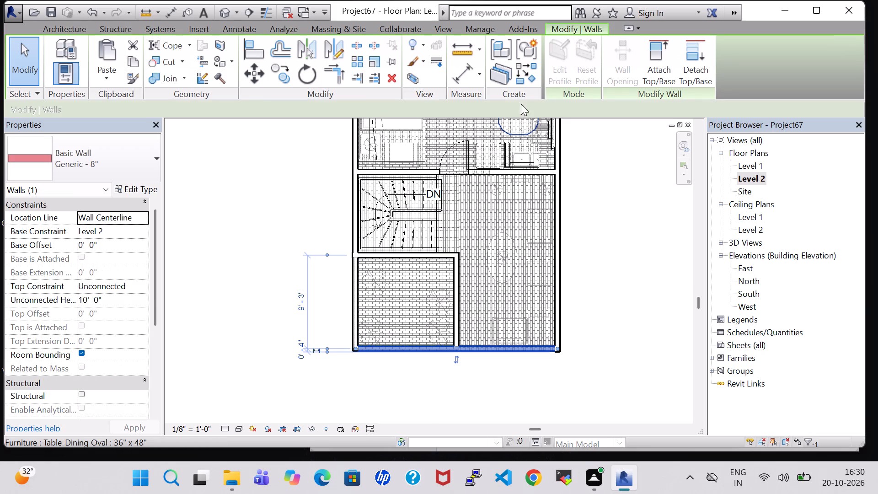
pyautogui.click(373, 43)
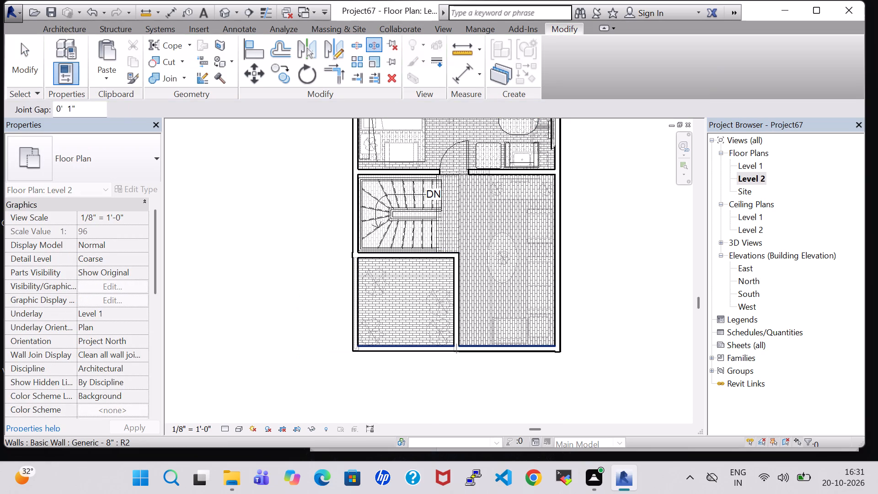
pyautogui.click(461, 344)
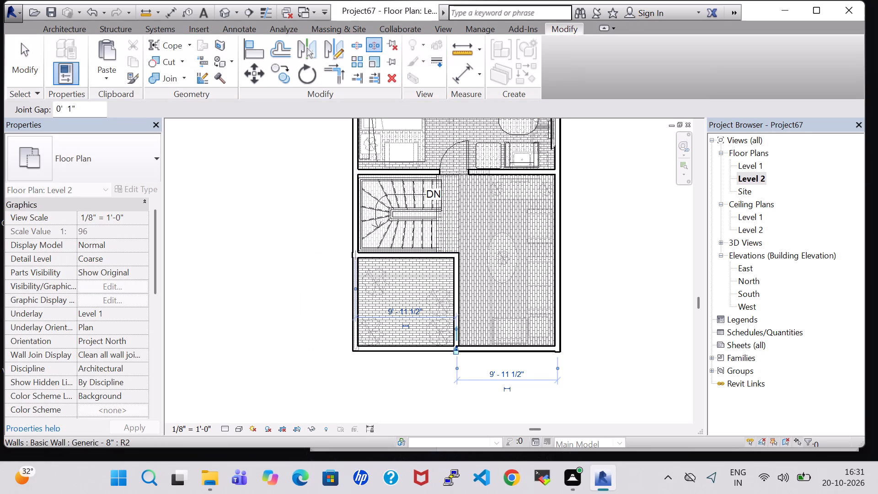
pyautogui.click(355, 256)
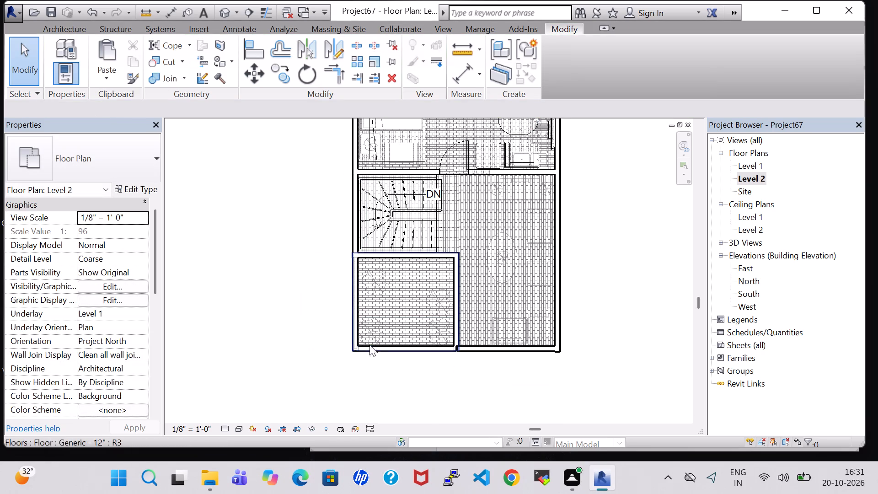
pyautogui.press('Escape')
# Set the unconnected height of the southwest room's west wall to 2' 0".
pyautogui.click(356, 315)
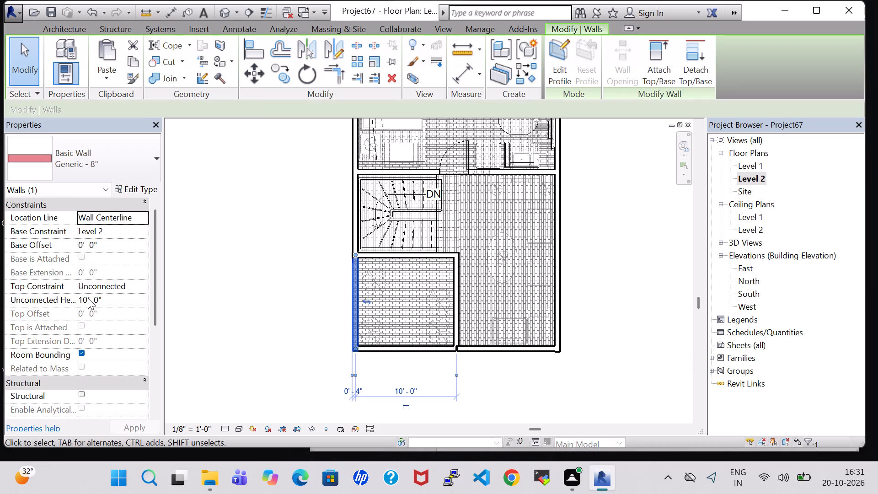
pyautogui.click(86, 300)
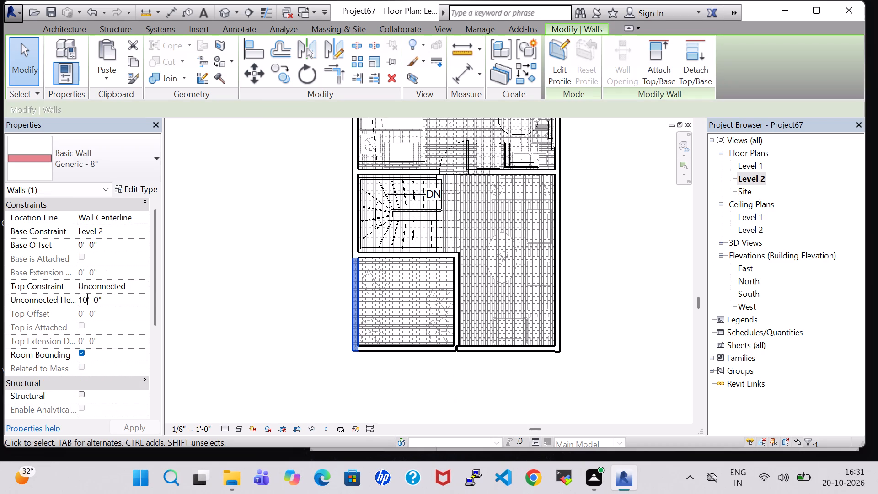
pyautogui.press('BackSpace')
pyautogui.press('BackSpace')
pyautogui.press('2')
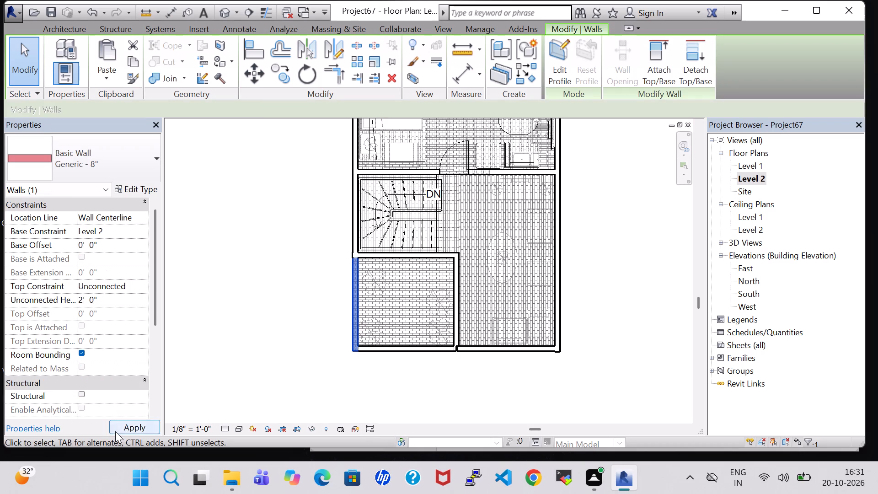
pyautogui.click(116, 431)
# Set the unconnected height of the southwest room's south wall segment to 2' 0".
pyautogui.click(399, 354)
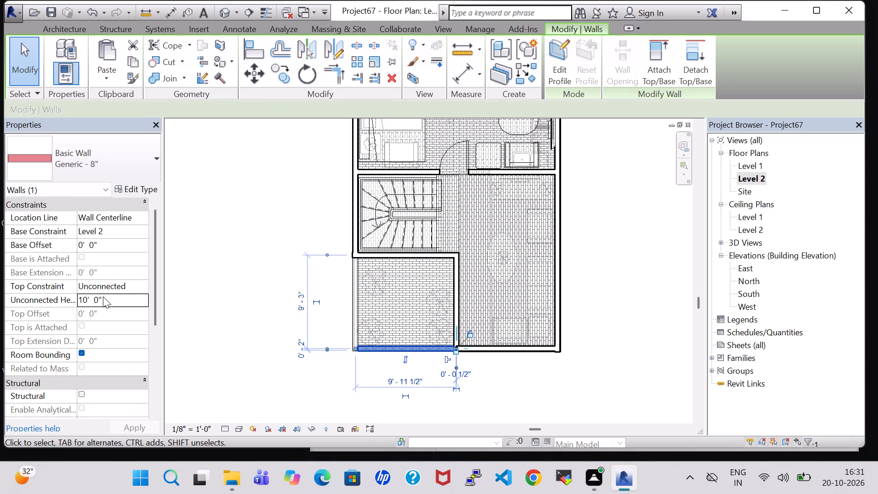
pyautogui.click(86, 298)
pyautogui.click(86, 298)
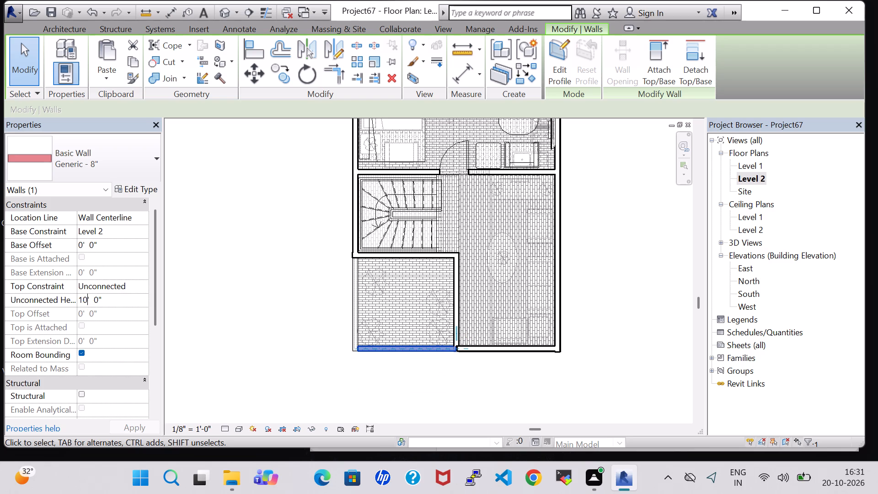
pyautogui.press('BackSpace')
pyautogui.press('BackSpace')
pyautogui.press('2')
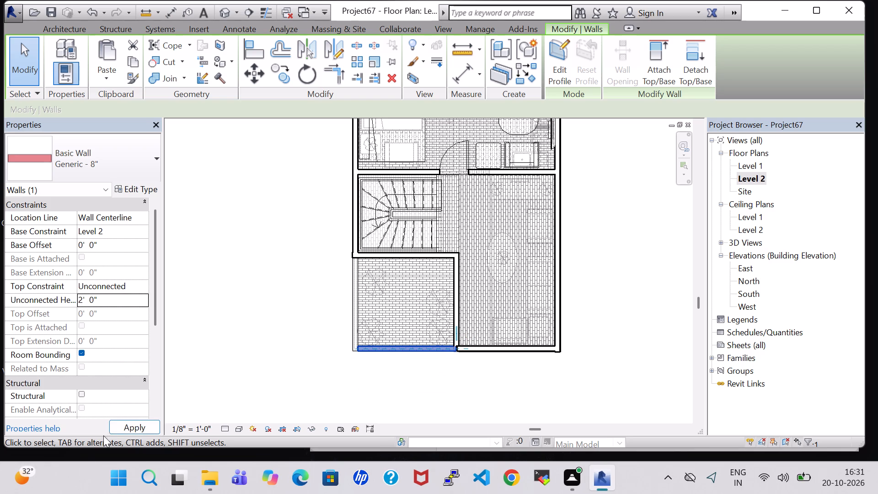
pyautogui.click(129, 430)
pyautogui.click(362, 382)
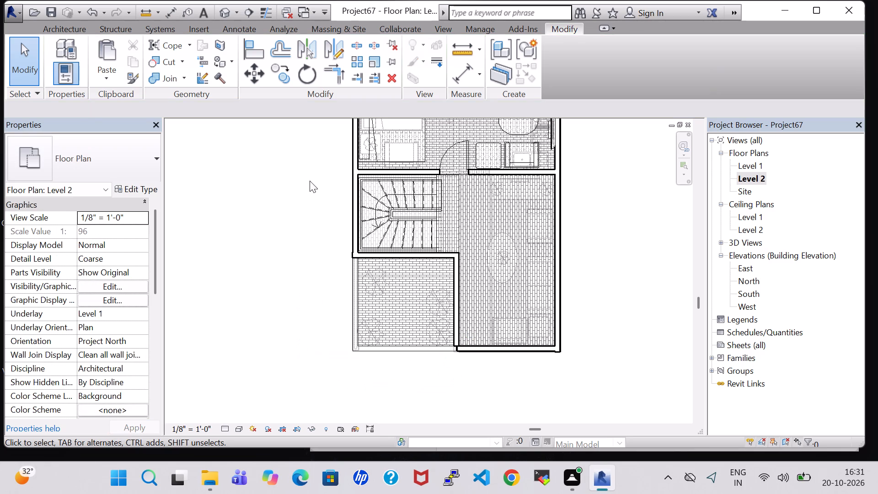
# Start a Level 2 railing and sketch its path along the centreline of the southwest area's low west wall, down to the southwest corner.
pyautogui.click(85, 30)
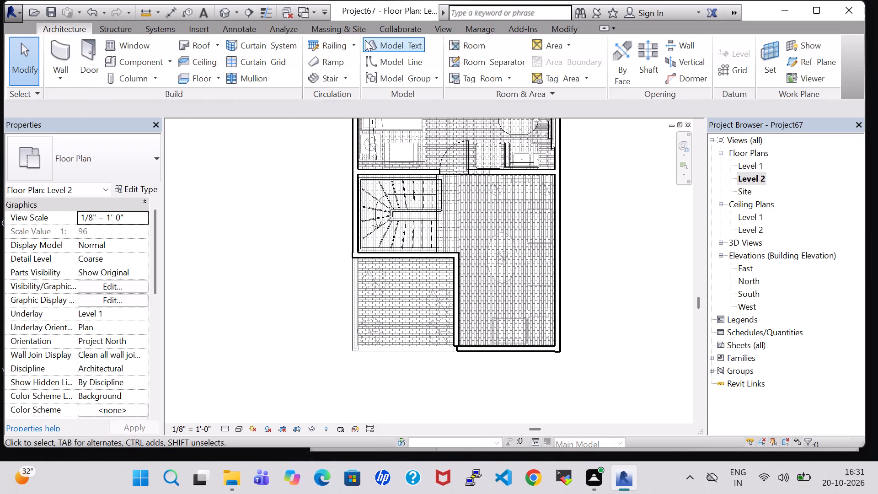
pyautogui.click(340, 40)
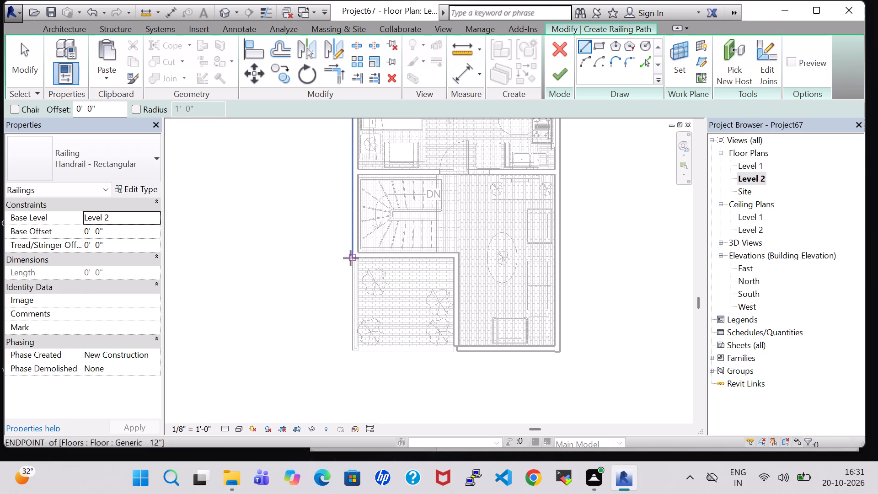
pyautogui.scroll(7, 353, 264)
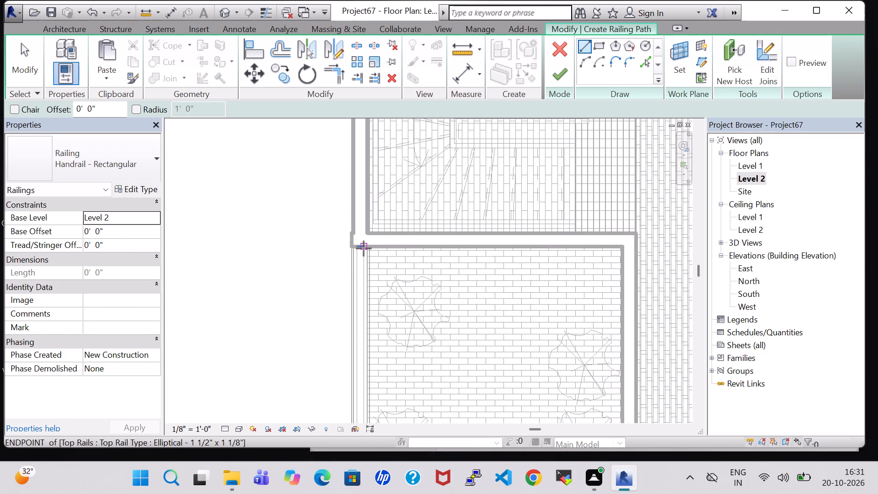
pyautogui.click(360, 248)
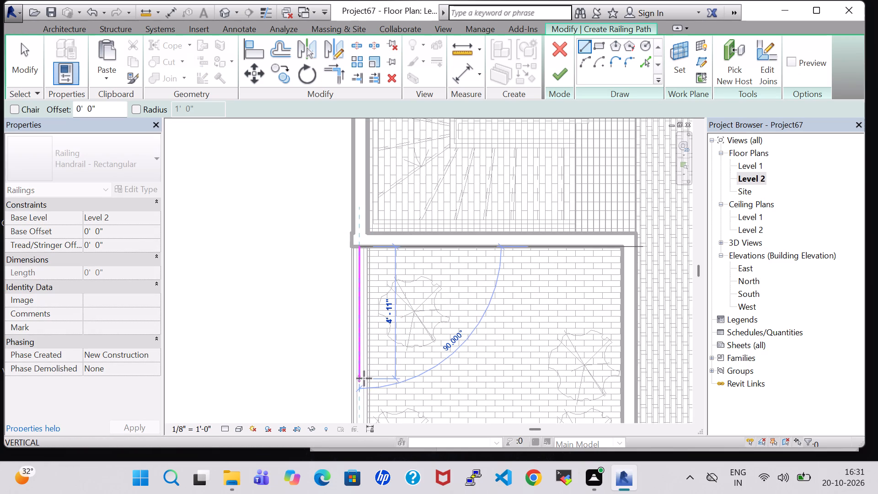
pyautogui.middleClick(364, 378)
pyautogui.middleClick(364, 378)
pyautogui.moveTo(364, 378); pyautogui.dragTo(362, 263, button='middle')
pyautogui.scroll(5, 352, 263)
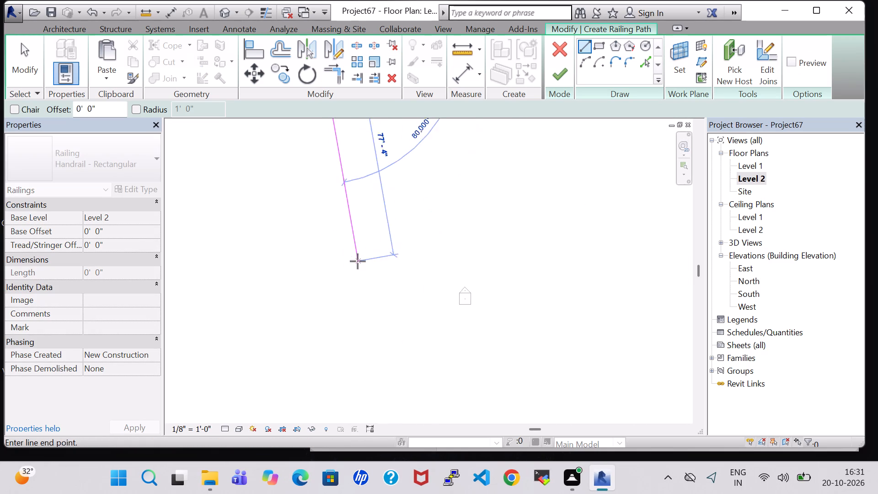
pyautogui.scroll(3, 358, 261)
pyautogui.moveTo(398, 435); pyautogui.dragTo(404, 451, button='middle')
pyautogui.moveTo(406, 455); pyautogui.dragTo(407, 467, button='middle')
pyautogui.moveTo(305, 131); pyautogui.dragTo(395, 397, button='middle')
pyautogui.scroll(1, 368, 291)
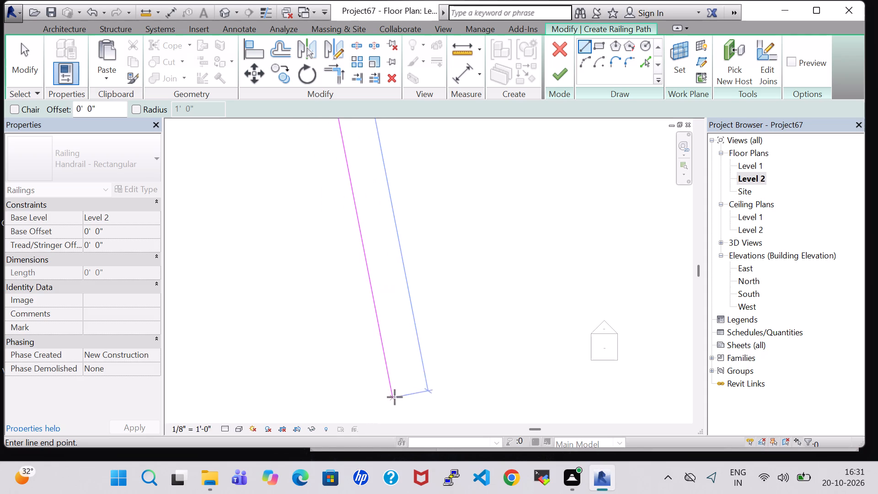
pyautogui.moveTo(349, 227); pyautogui.dragTo(420, 417, button='middle')
pyautogui.middleClick(420, 419)
pyautogui.scroll(-4, 382, 262)
pyautogui.moveTo(381, 180); pyautogui.dragTo(462, 417, button='middle')
pyautogui.scroll(10, 433, 390)
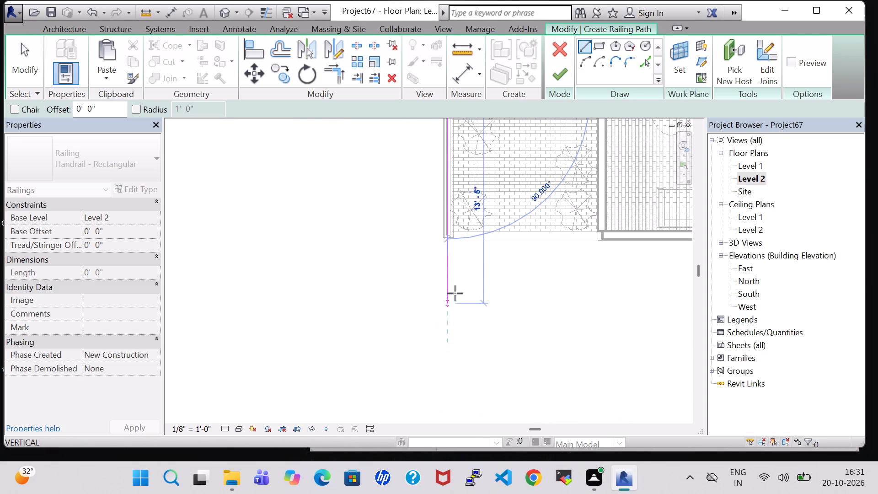
pyautogui.scroll(8, 449, 239)
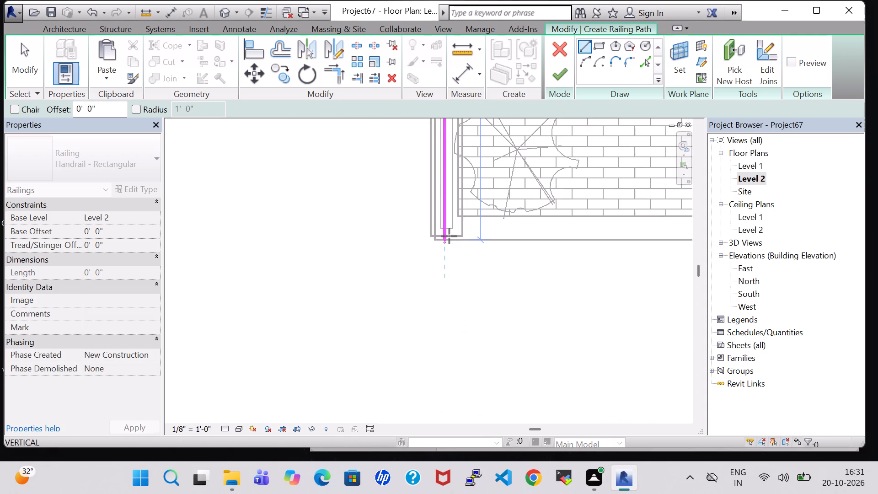
pyautogui.click(444, 228)
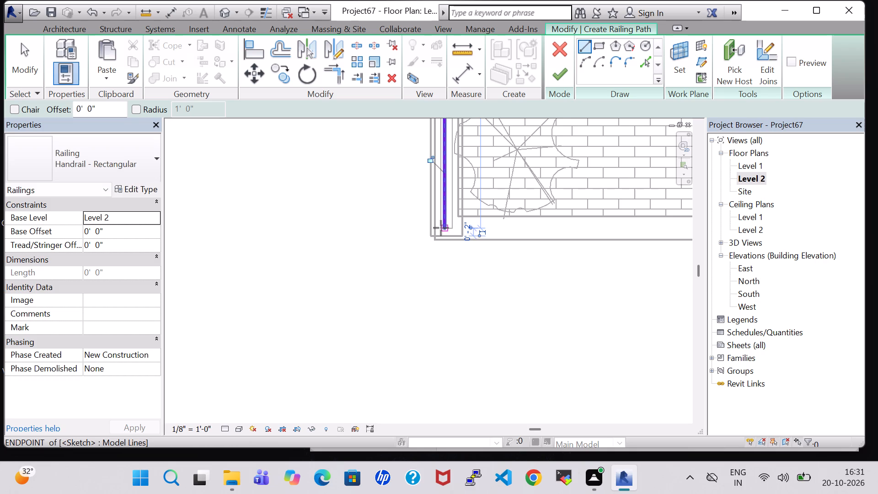
# Continue the railing path about 10' 1" east along the low south wall to the partition, and finish the railing.
pyautogui.click(444, 228)
pyautogui.moveTo(531, 226); pyautogui.dragTo(287, 215, button='middle')
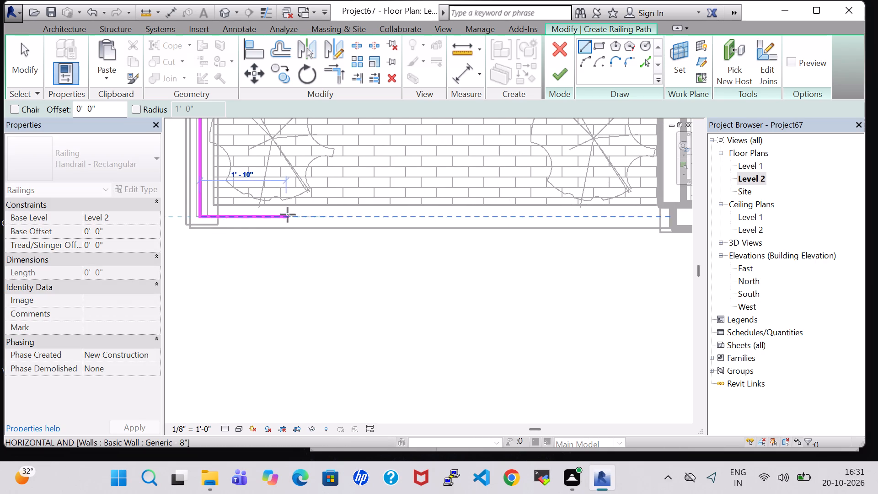
pyautogui.click(675, 217)
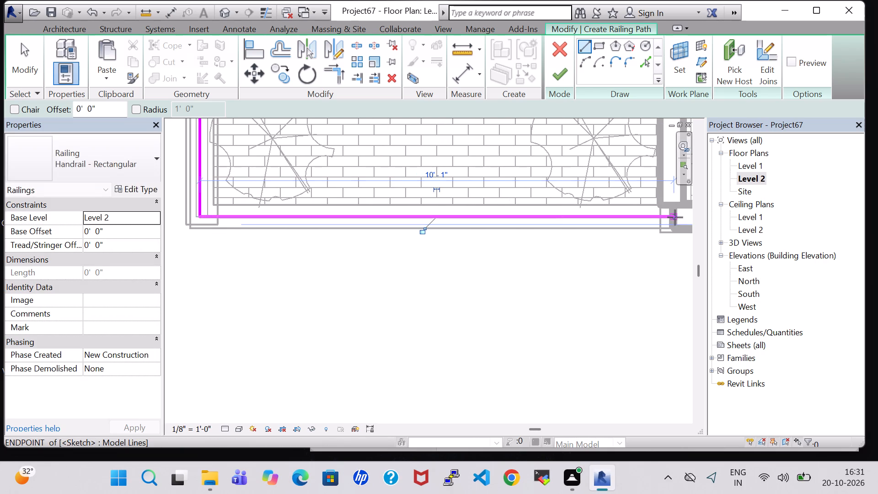
pyautogui.click(560, 78)
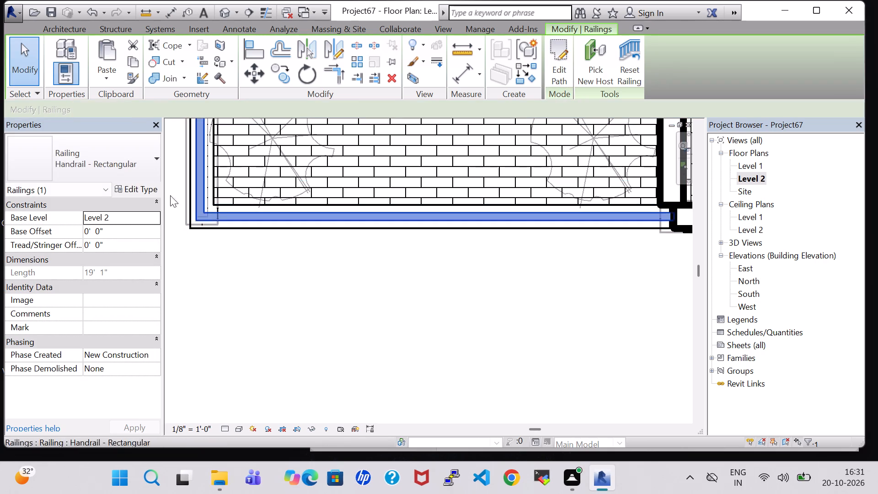
# Change the new railing's type to Glass Panel - Bottom Fill.
pyautogui.click(123, 165)
pyautogui.scroll(3, 123, 263)
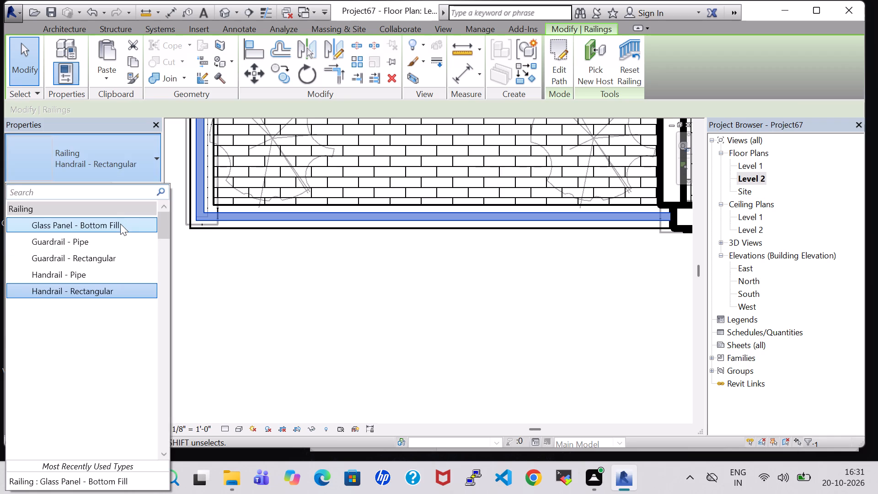
pyautogui.click(120, 224)
pyautogui.click(426, 309)
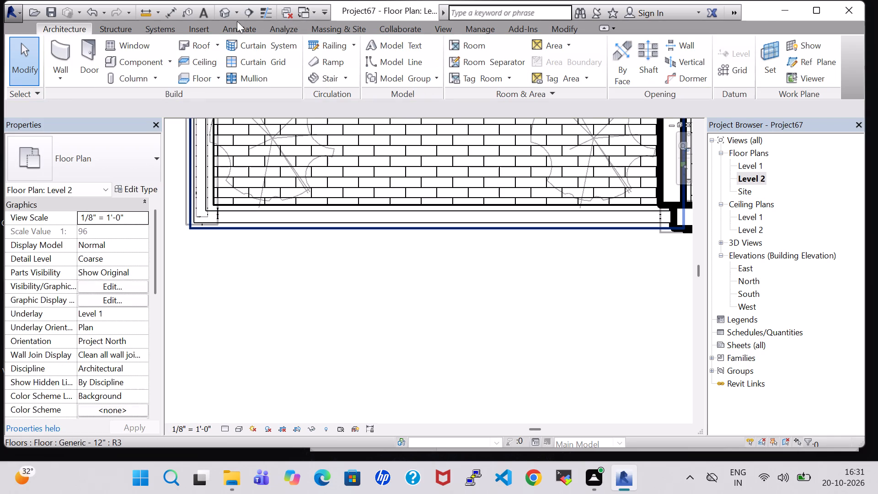
# In the 3D view, set the Level 2 glass panel railing's base offset to 2' 0".
pyautogui.click(225, 11)
pyautogui.scroll(2, 412, 337)
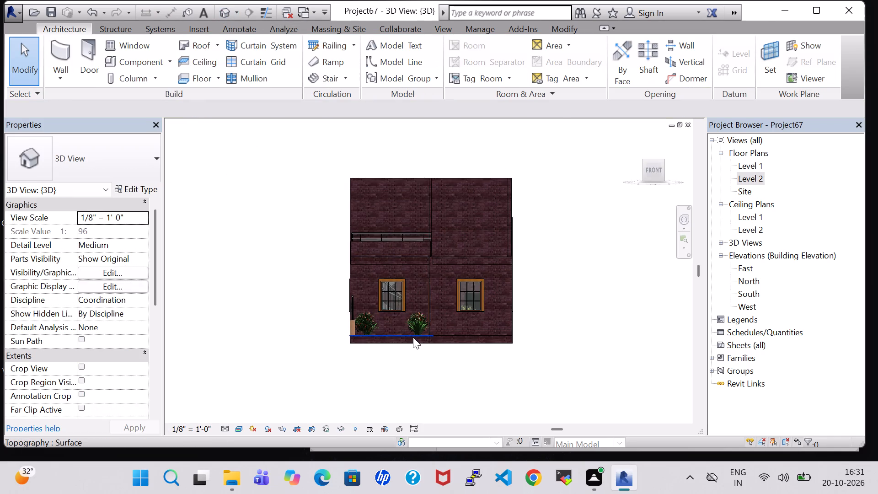
pyautogui.scroll(4, 413, 337)
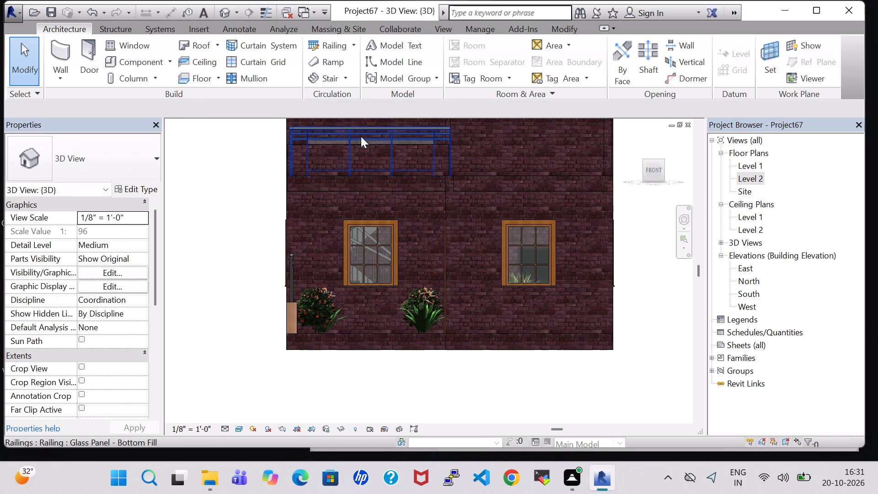
pyautogui.click(361, 134)
pyautogui.doubleClick(87, 232)
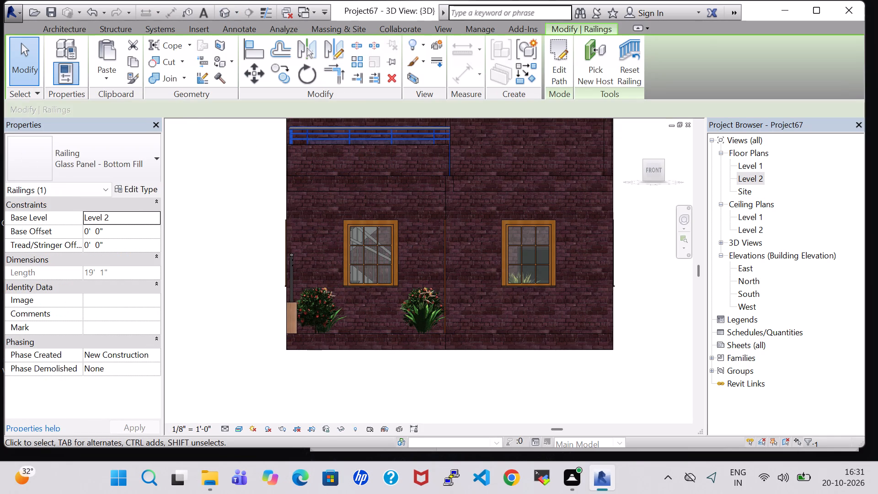
pyautogui.press('BackSpace')
pyautogui.press('2')
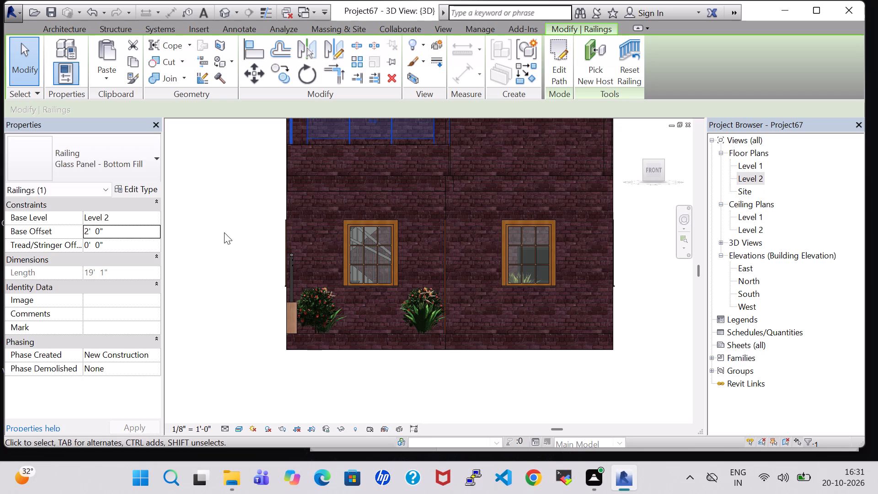
# Examine the glass railing on the southwest open area's low walls in 3D from the front and southwest.
pyautogui.scroll(-2, 224, 232)
pyautogui.keyDown('shift'); pyautogui.moveTo(219, 215); pyautogui.dragTo(222, 216, button='middle'); pyautogui.keyUp('shift')
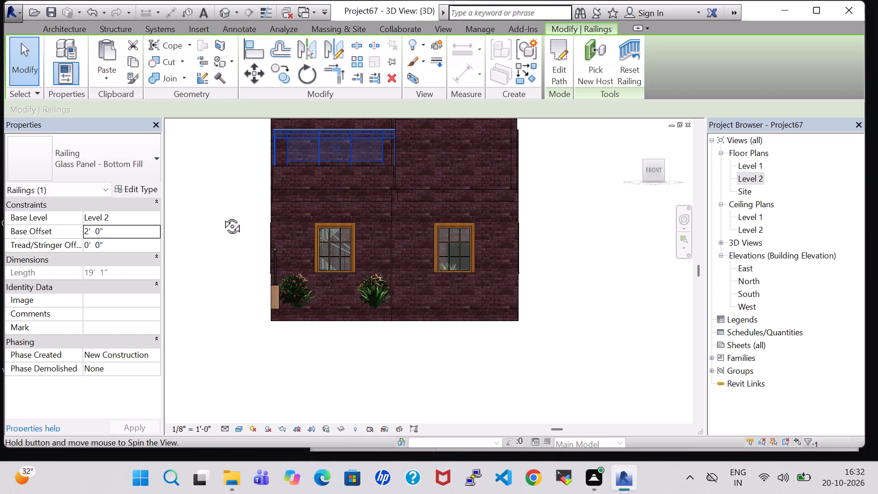
pyautogui.keyDown('shift'); pyautogui.moveTo(222, 216); pyautogui.dragTo(252, 254, button='middle'); pyautogui.keyUp('shift')
pyautogui.keyDown('shift'); pyautogui.middleClick(264, 272); pyautogui.keyUp('shift')
pyautogui.click(441, 355)
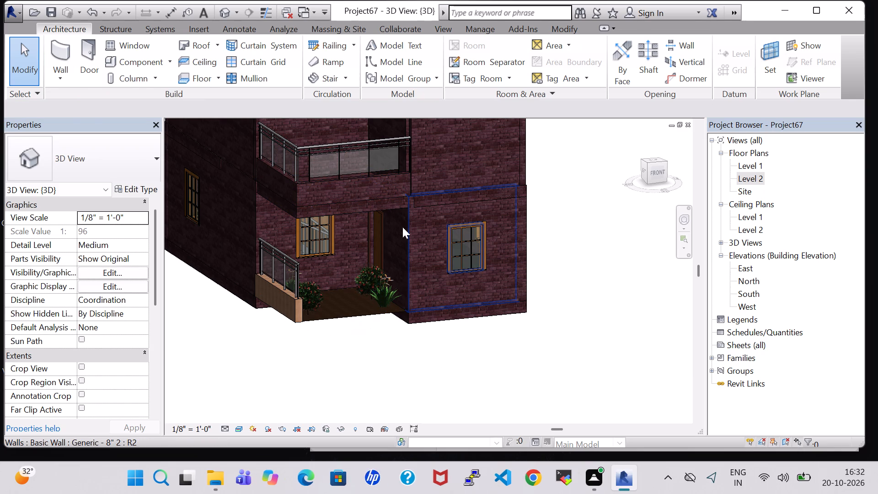
pyautogui.keyDown('shift'); pyautogui.middleClick(594, 181); pyautogui.keyUp('shift')
pyautogui.keyDown('shift'); pyautogui.moveTo(595, 182); pyautogui.dragTo(602, 236, button='middle'); pyautogui.keyUp('shift')
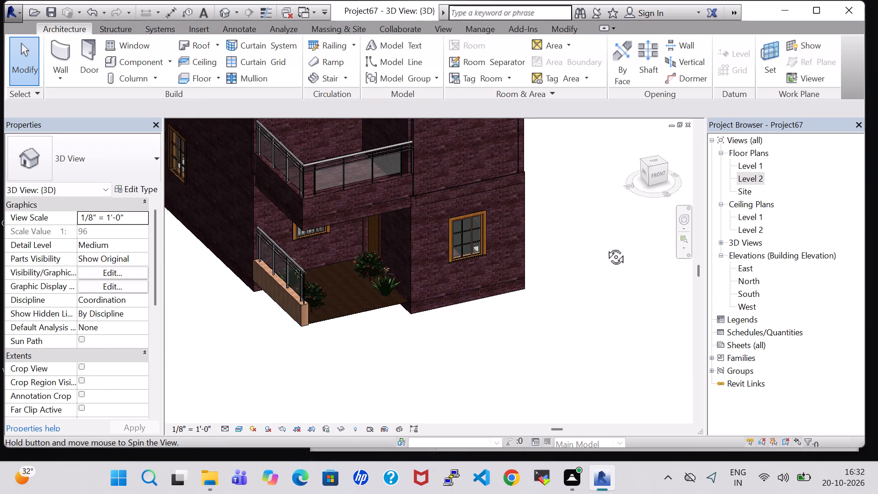
pyautogui.keyDown('shift'); pyautogui.middleClick(605, 247); pyautogui.keyUp('shift')
pyautogui.keyDown('shift'); pyautogui.moveTo(596, 202); pyautogui.dragTo(621, 220, button='middle'); pyautogui.keyUp('shift')
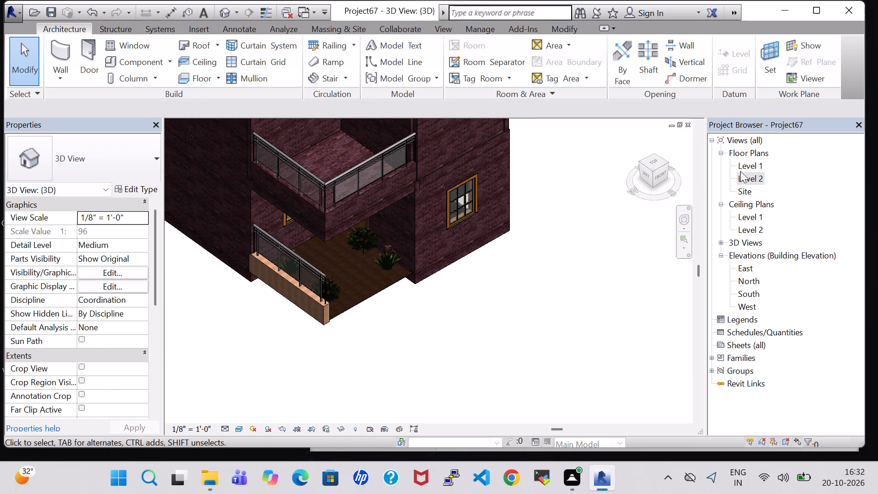
# On the Level 2 plan, place a 34" x 84" Single-Flush door in the southwest area's east partition, about 2' 0" south of the stair wall, swinging east.
pyautogui.doubleClick(753, 173)
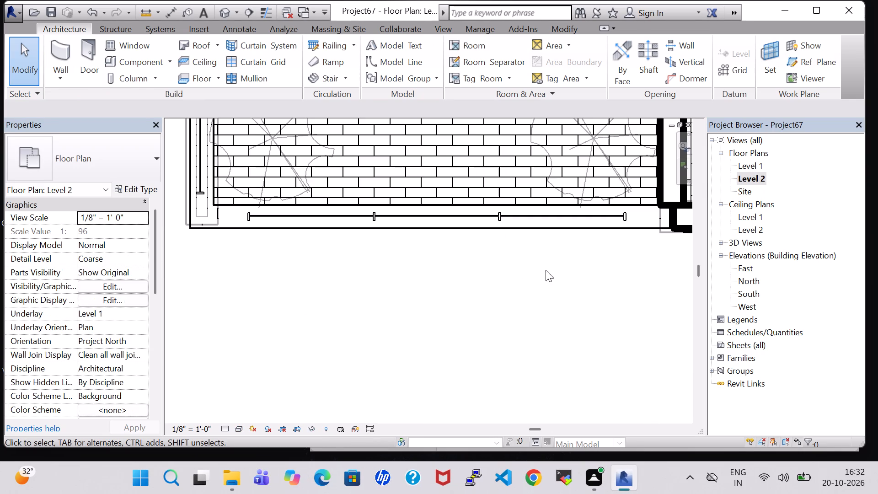
pyautogui.scroll(-5, 541, 279)
pyautogui.moveTo(541, 280); pyautogui.dragTo(381, 419, button='middle')
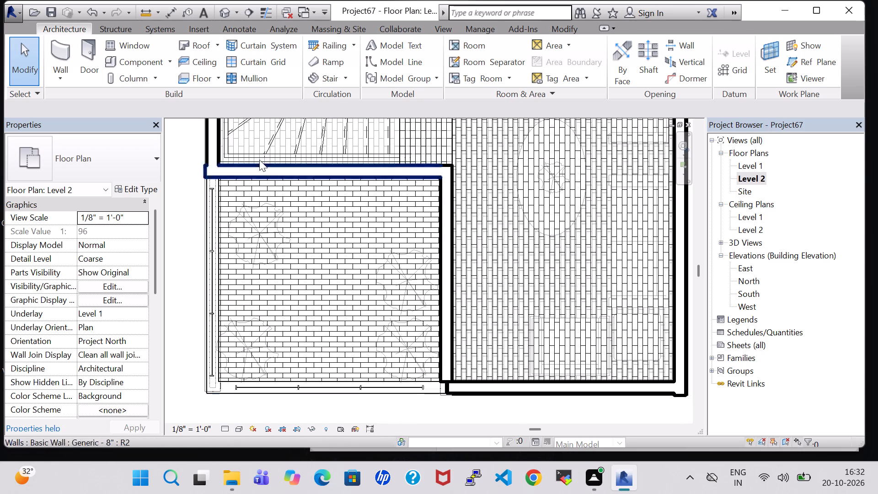
pyautogui.click(92, 52)
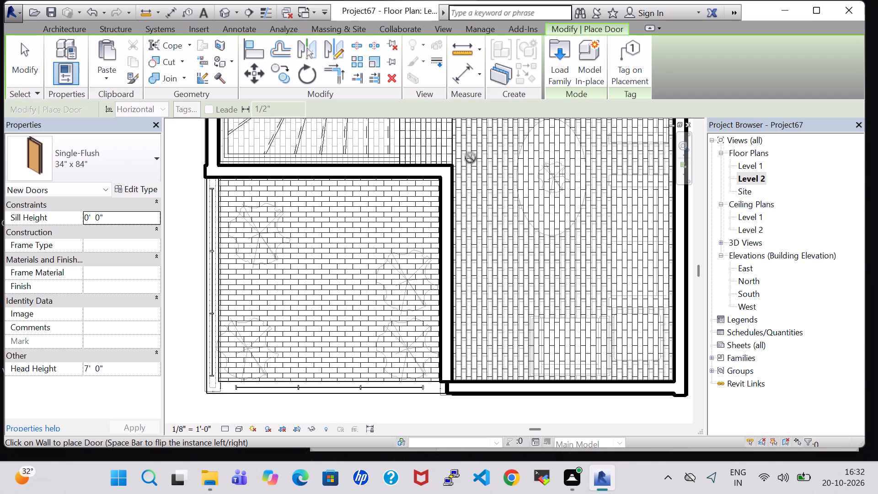
pyautogui.press('space')
pyautogui.click(449, 217)
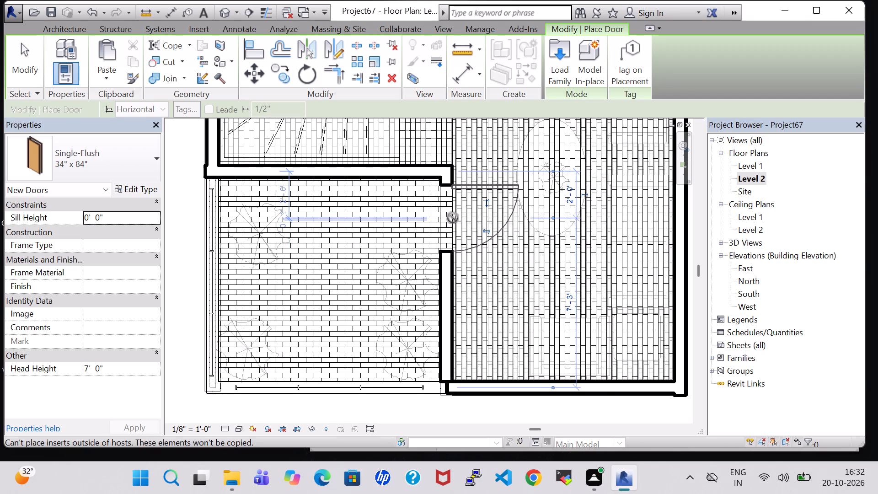
pyautogui.press('Escape')
pyautogui.press('Escape')
# Review the southwest area's door, railing and the Level 2 room layout in plan and from above in 3D.
pyautogui.scroll(-6, 455, 221)
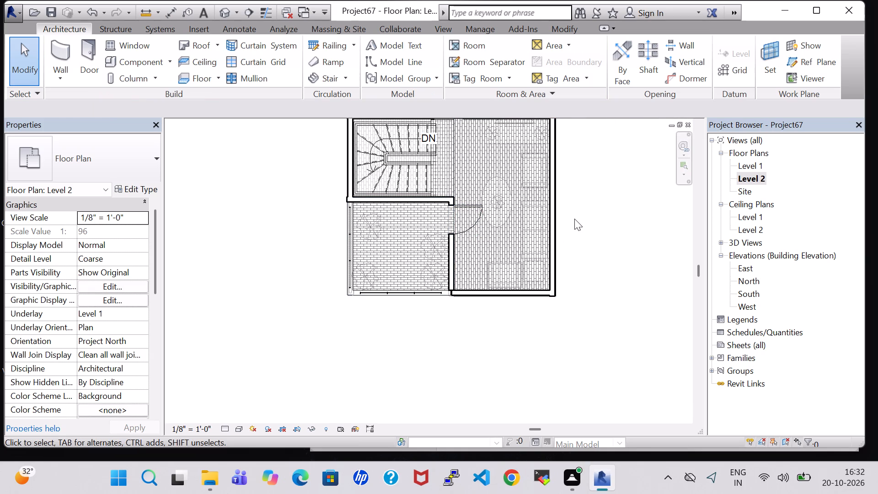
pyautogui.scroll(-1, 575, 217)
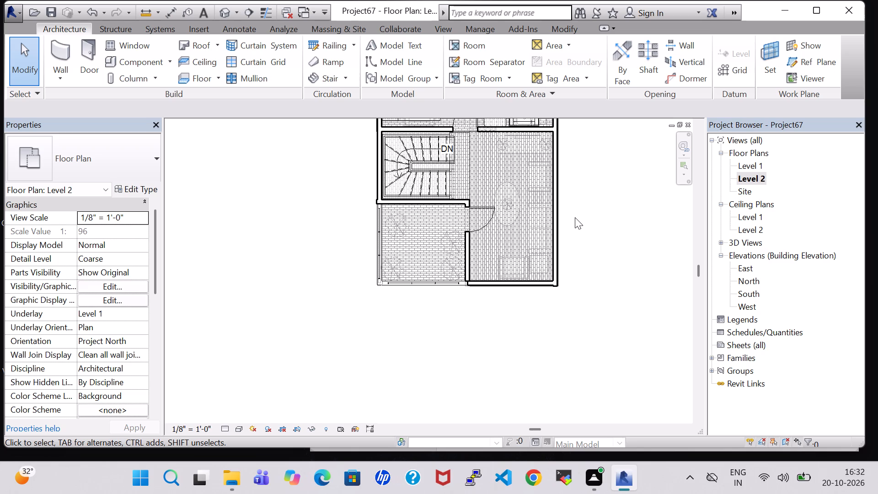
pyautogui.moveTo(575, 217); pyautogui.dragTo(578, 239, button='middle')
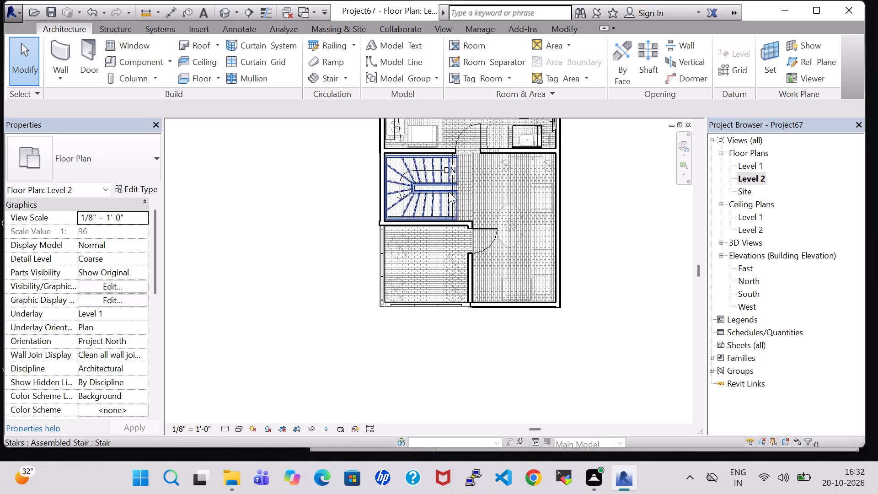
pyautogui.click(222, 11)
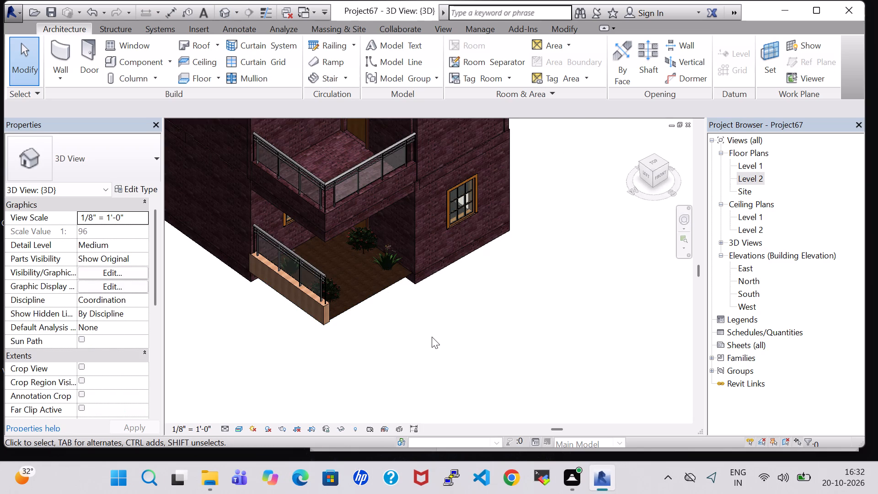
pyautogui.moveTo(432, 337); pyautogui.dragTo(353, 327, button='middle')
pyautogui.keyDown('shift'); pyautogui.moveTo(541, 202); pyautogui.dragTo(544, 234, button='middle'); pyautogui.keyUp('shift')
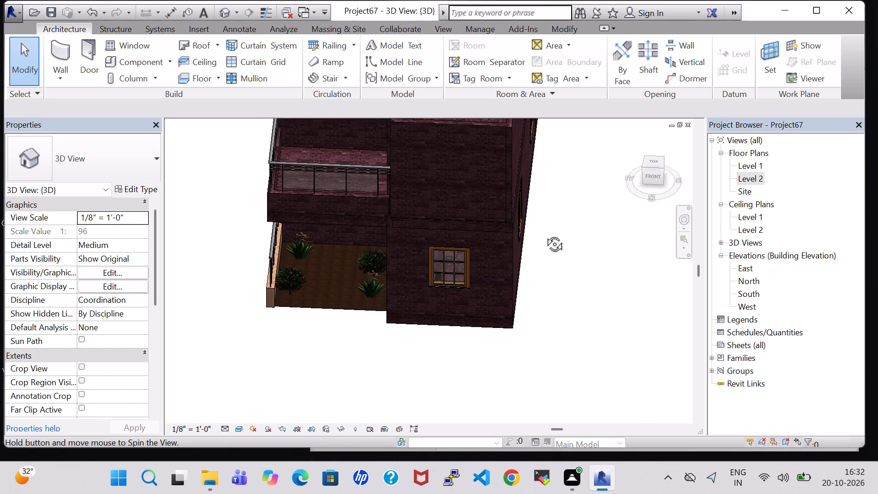
pyautogui.keyDown('shift'); pyautogui.moveTo(544, 234); pyautogui.dragTo(545, 250, button='middle'); pyautogui.keyUp('shift')
pyautogui.moveTo(548, 184); pyautogui.dragTo(551, 212, button='middle')
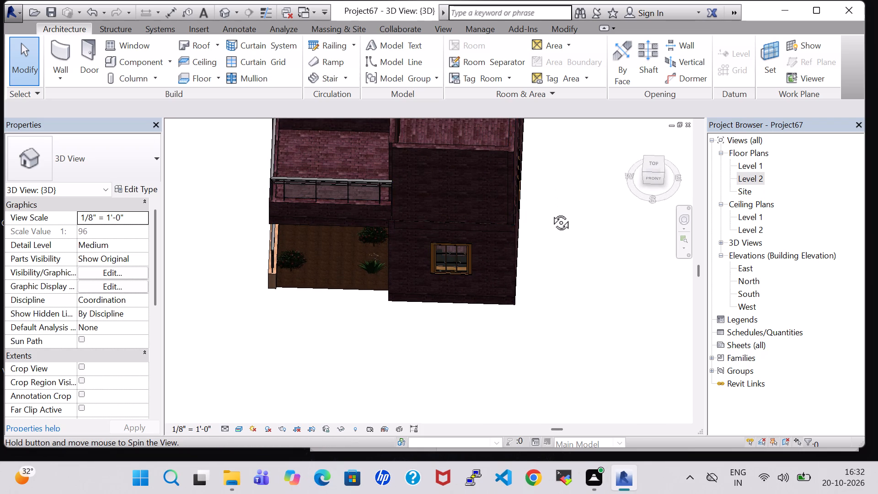
pyautogui.moveTo(551, 212); pyautogui.dragTo(553, 229, button='middle')
pyautogui.moveTo(547, 231); pyautogui.dragTo(550, 301, button='middle')
pyautogui.middleClick(550, 302)
pyautogui.moveTo(550, 306); pyautogui.dragTo(542, 357, button='middle')
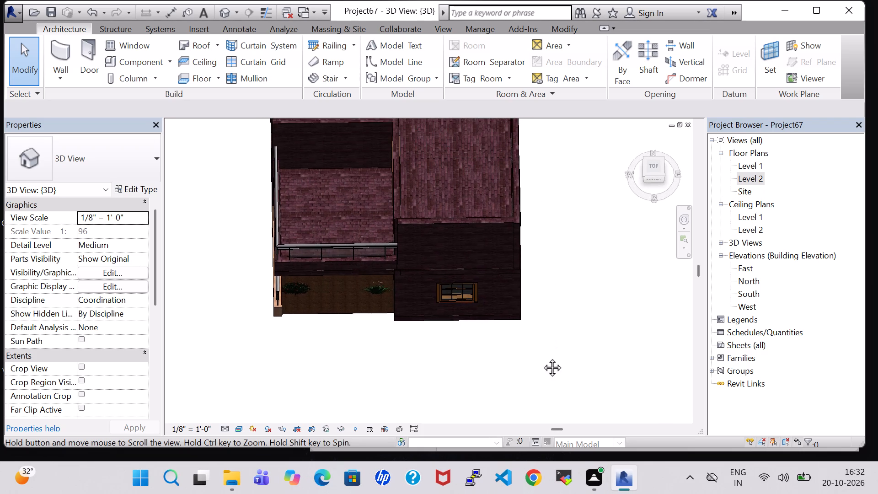
pyautogui.scroll(1, 447, 215)
pyautogui.keyDown('shift'); pyautogui.moveTo(448, 233); pyautogui.dragTo(449, 263, button='middle'); pyautogui.keyUp('shift')
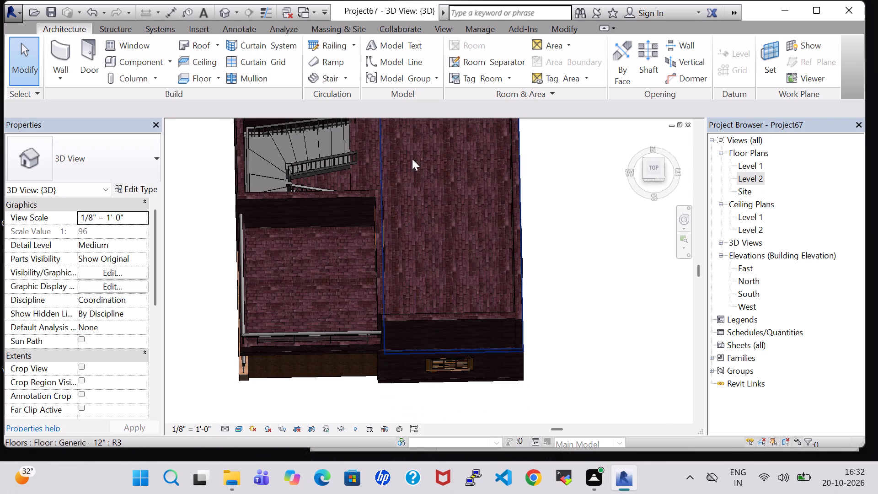
pyautogui.moveTo(409, 151); pyautogui.dragTo(435, 284, button='middle')
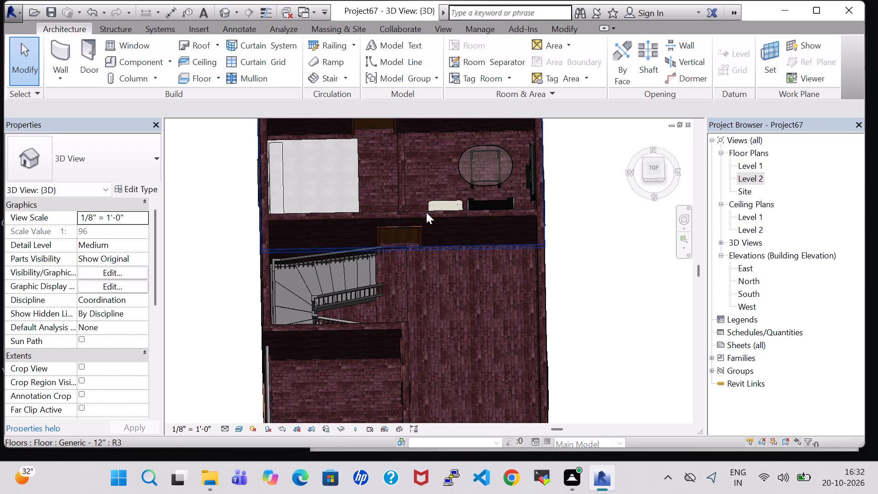
# On the Level 2 plan, split the OTS room's south wall with a 0' 1" joint gap at two points near its east end; delete the segment between.
pyautogui.keyDown('shift'); pyautogui.moveTo(428, 166); pyautogui.dragTo(433, 206, button='middle'); pyautogui.keyUp('shift')
pyautogui.moveTo(414, 155); pyautogui.dragTo(435, 242, button='middle')
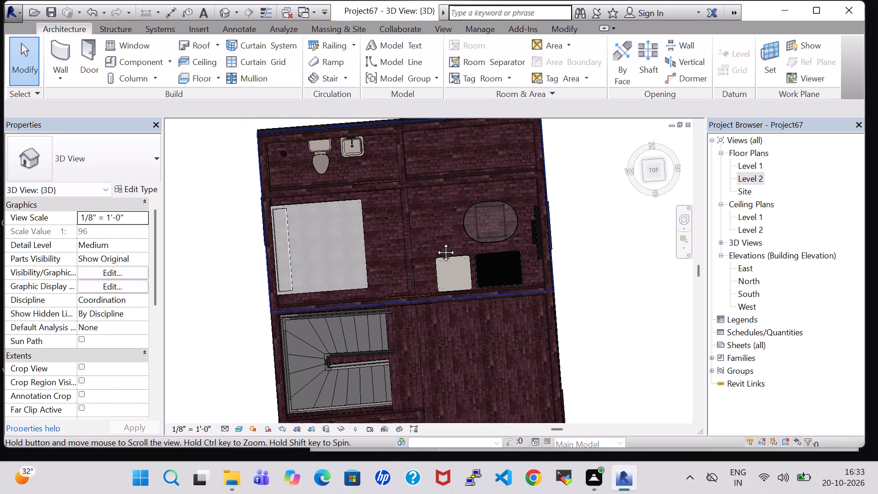
pyautogui.moveTo(435, 242); pyautogui.dragTo(435, 274, button='middle')
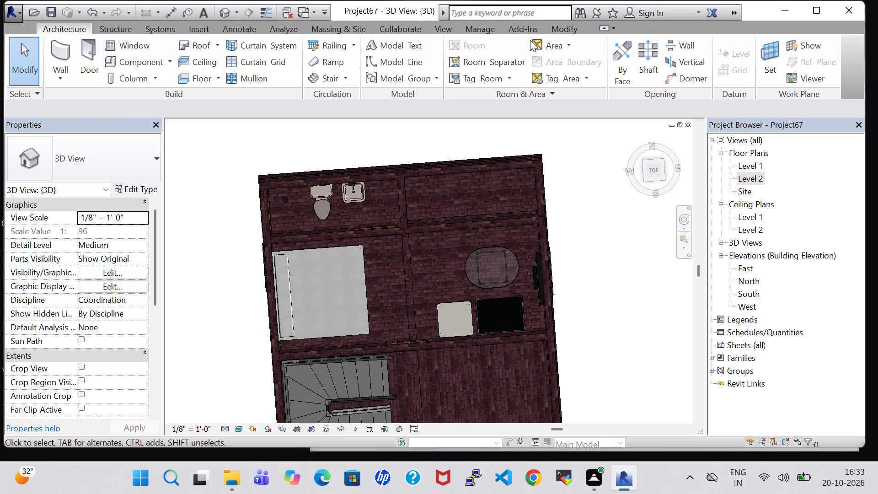
pyautogui.doubleClick(755, 177)
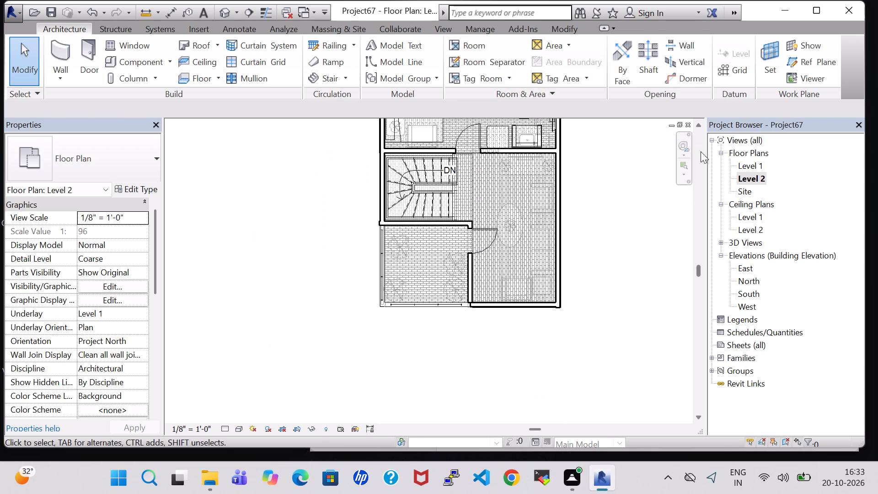
pyautogui.tripleClick(696, 124)
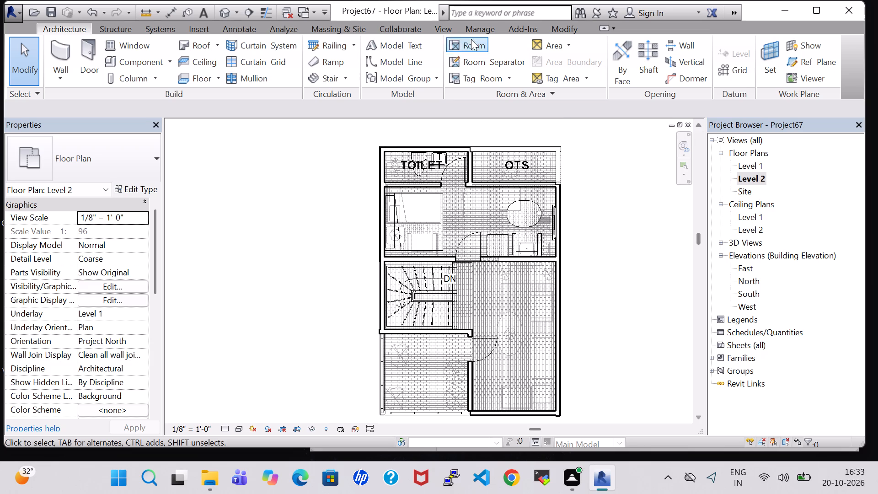
pyautogui.click(570, 32)
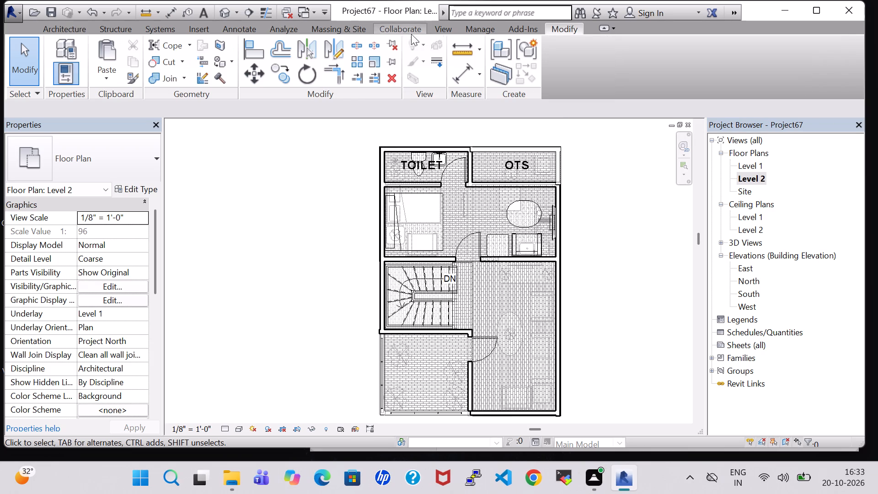
pyautogui.click(357, 42)
pyautogui.click(372, 45)
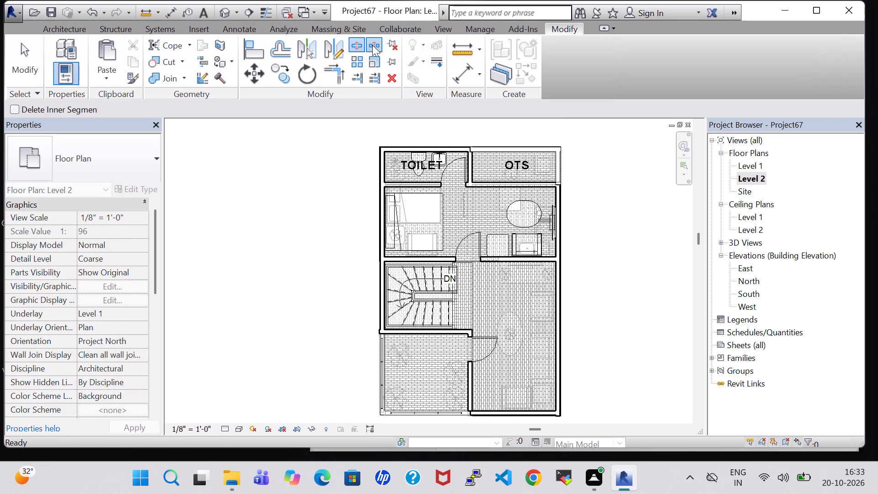
pyautogui.scroll(6, 508, 160)
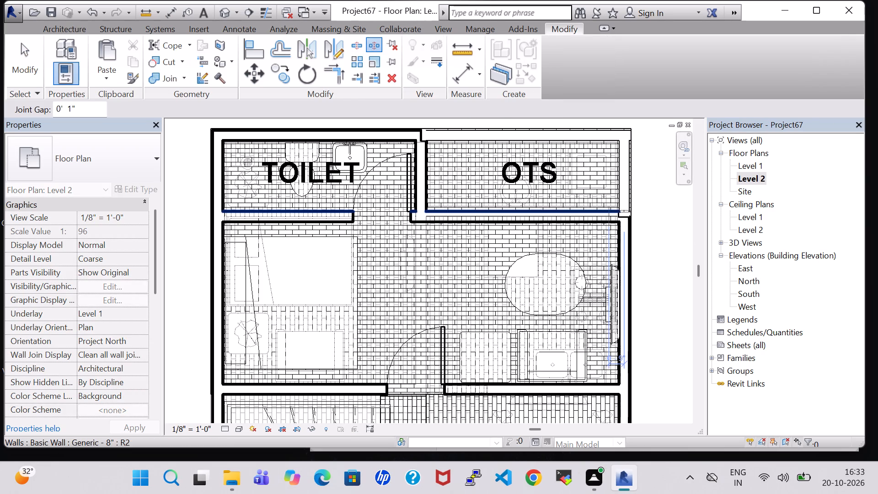
pyautogui.click(609, 210)
pyautogui.click(549, 210)
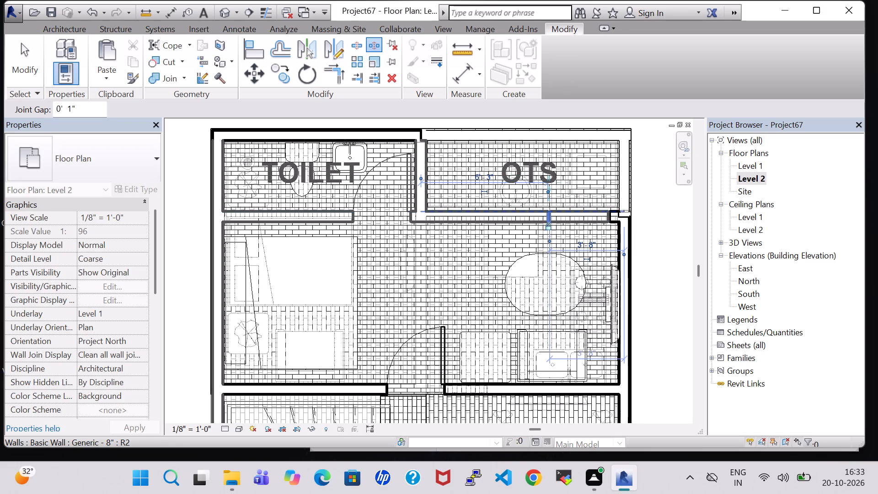
pyautogui.press('Escape')
pyautogui.press('Escape')
pyautogui.click(568, 224)
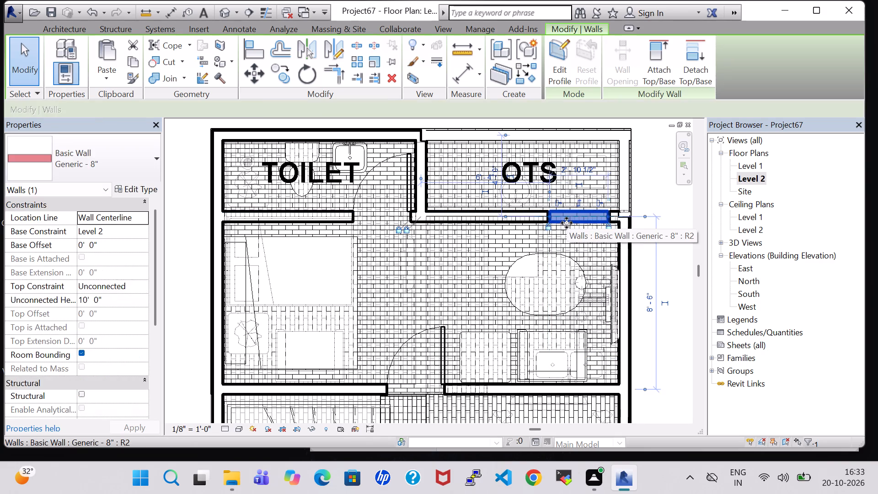
pyautogui.press('Delete')
# Examine the opening in the OTS room's south wall in 3D and on the Level 2 plan.
pyautogui.click(227, 11)
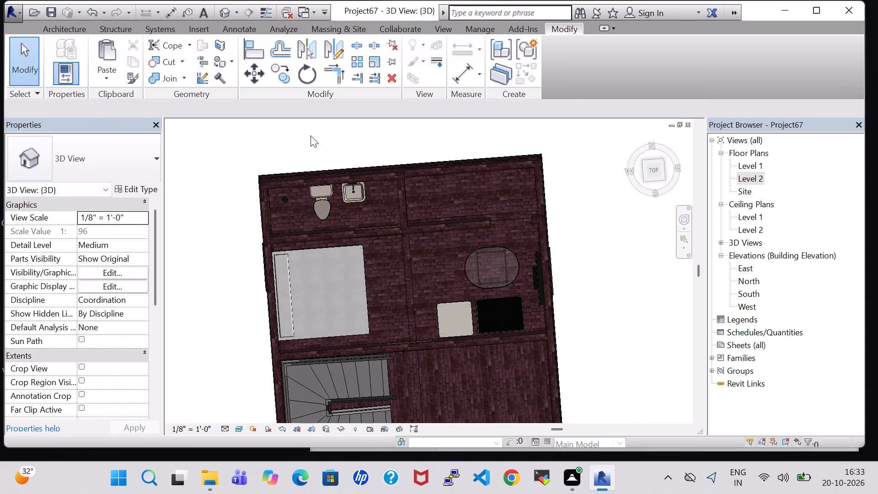
pyautogui.keyDown('shift'); pyautogui.middleClick(586, 270); pyautogui.keyUp('shift')
pyautogui.keyDown('shift'); pyautogui.moveTo(586, 270); pyautogui.dragTo(569, 236, button='middle'); pyautogui.keyUp('shift')
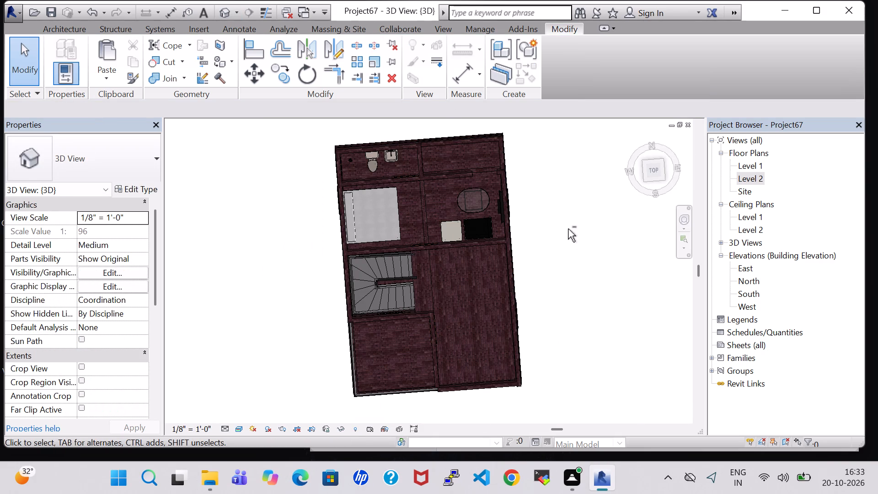
pyautogui.keyDown('shift'); pyautogui.moveTo(563, 238); pyautogui.dragTo(537, 175, button='middle'); pyautogui.keyUp('shift')
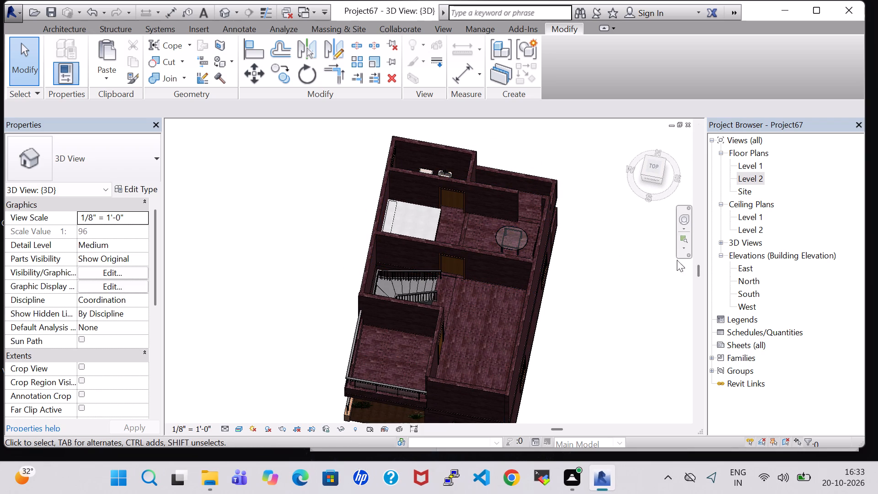
pyautogui.doubleClick(753, 180)
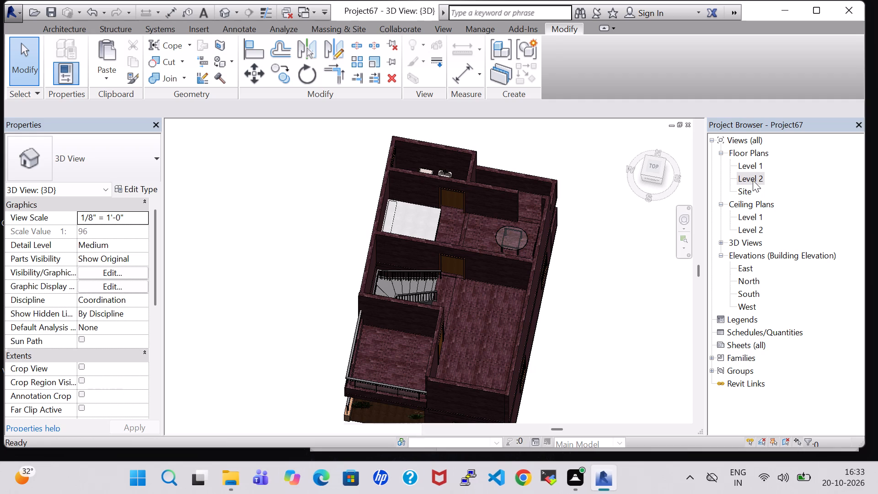
pyautogui.scroll(-3, 561, 227)
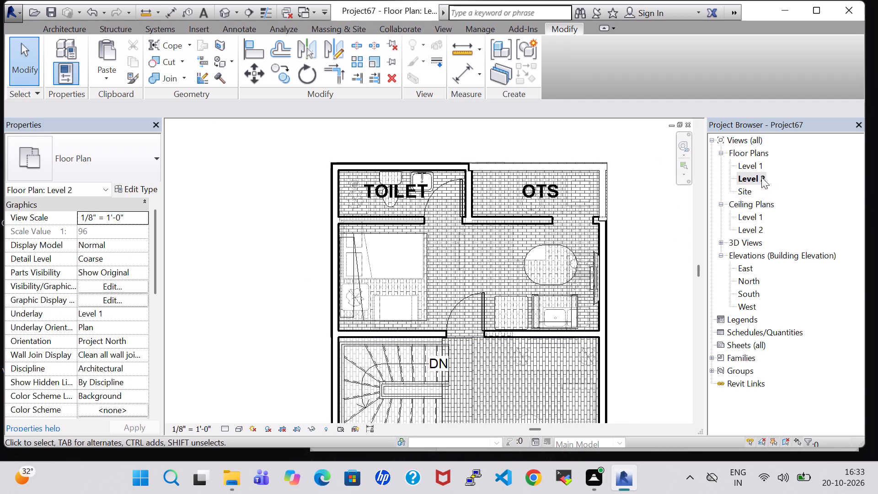
# Copy the Level 1 hall's sofa, two chairs, elliptical table and end table, and paste them aligned to Level 2.
pyautogui.doubleClick(754, 165)
pyautogui.moveTo(646, 310); pyautogui.dragTo(613, 262, button='middle')
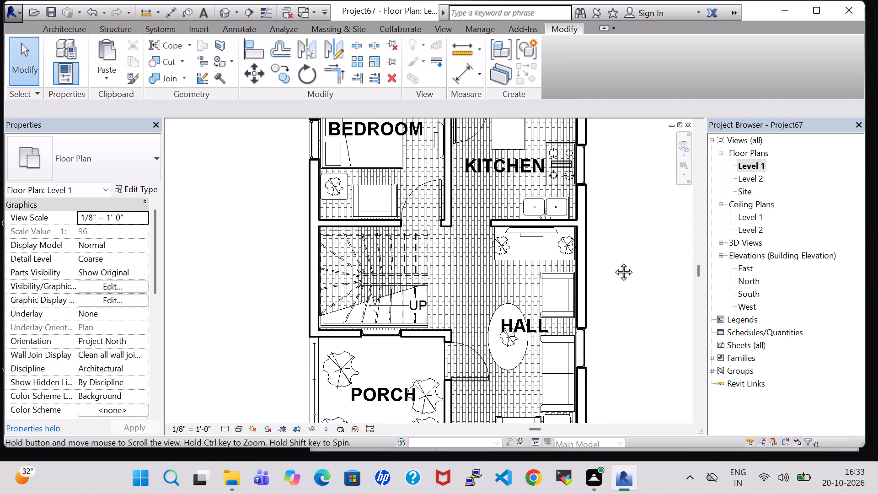
pyautogui.moveTo(613, 262); pyautogui.dragTo(612, 261, button='middle')
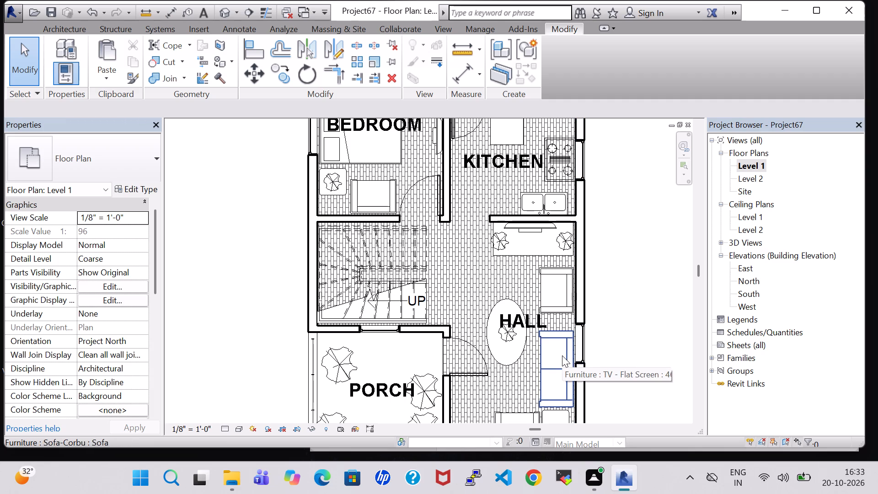
pyautogui.click(562, 355)
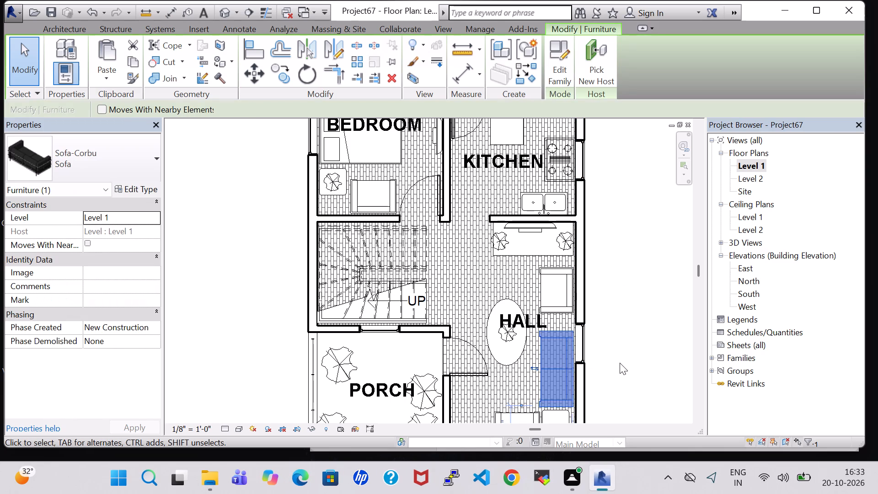
pyautogui.scroll(-3, 620, 363)
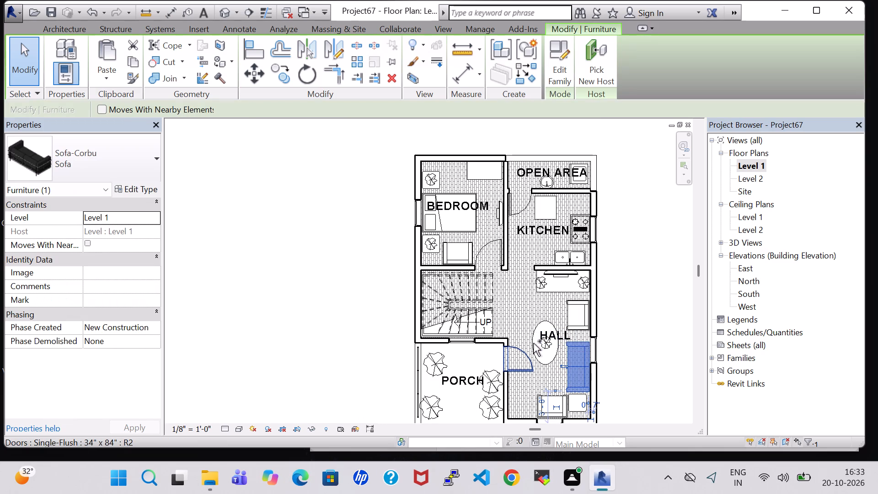
pyautogui.keyDown('ctrl'); pyautogui.click(534, 335); pyautogui.keyUp('ctrl')
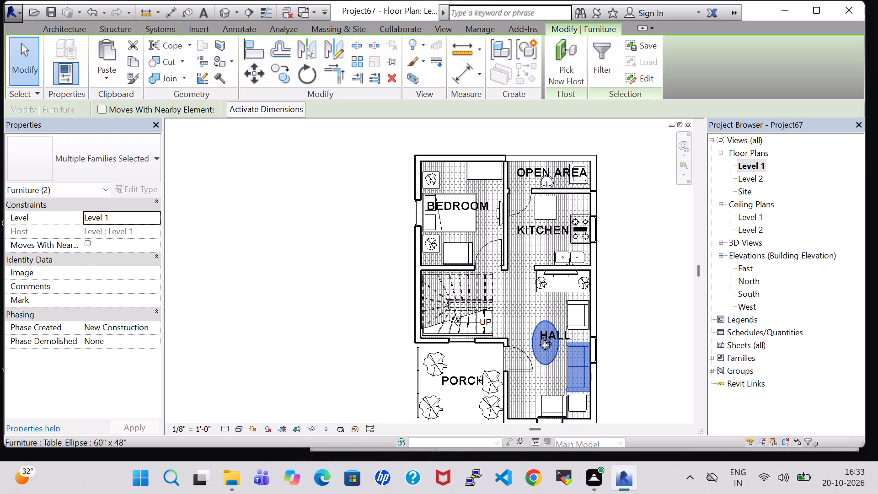
pyautogui.keyDown('ctrl'); pyautogui.click(565, 401); pyautogui.keyUp('ctrl')
pyautogui.keyDown('ctrl'); pyautogui.click(581, 401); pyautogui.keyUp('ctrl')
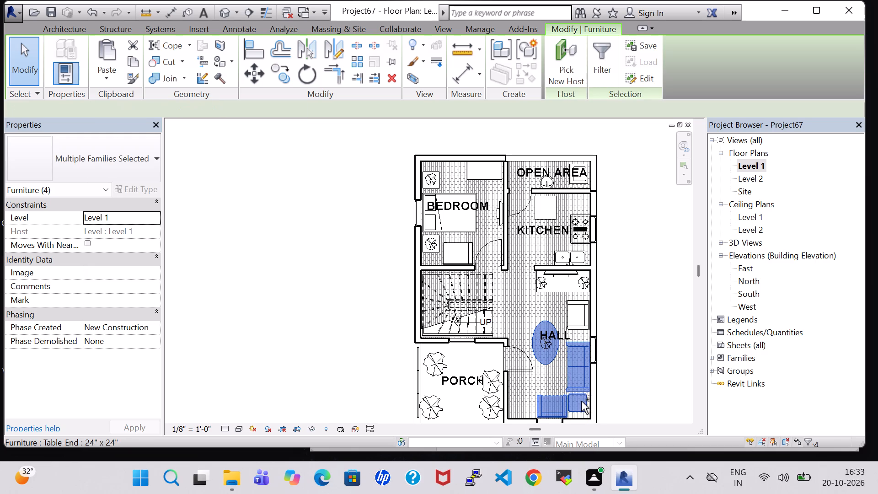
pyautogui.keyDown('ctrl'); pyautogui.click(579, 326); pyautogui.keyUp('ctrl')
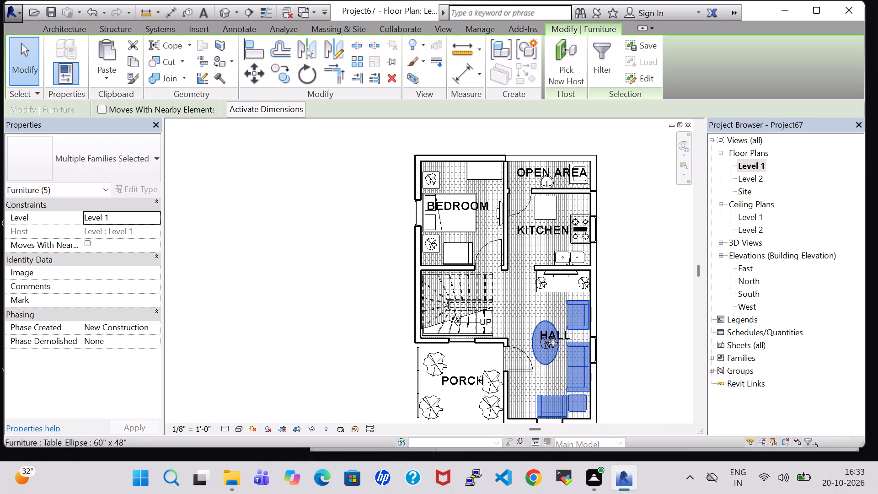
pyautogui.click(135, 61)
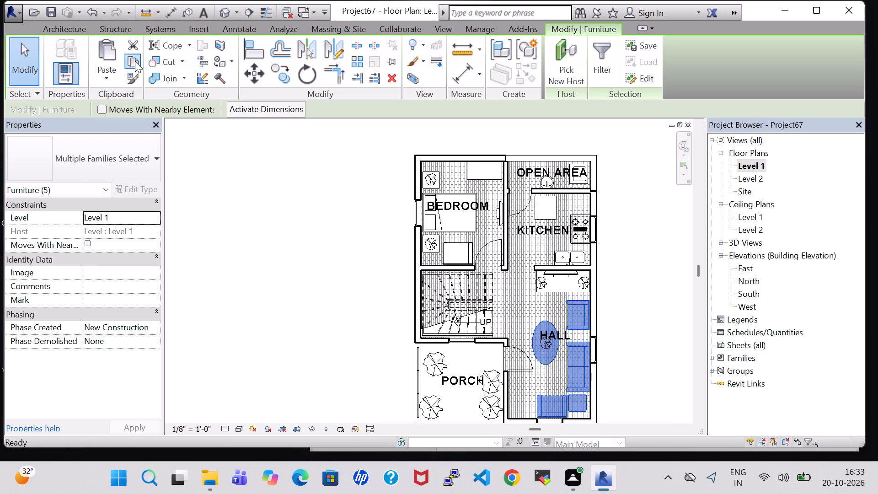
pyautogui.click(106, 70)
pyautogui.click(158, 132)
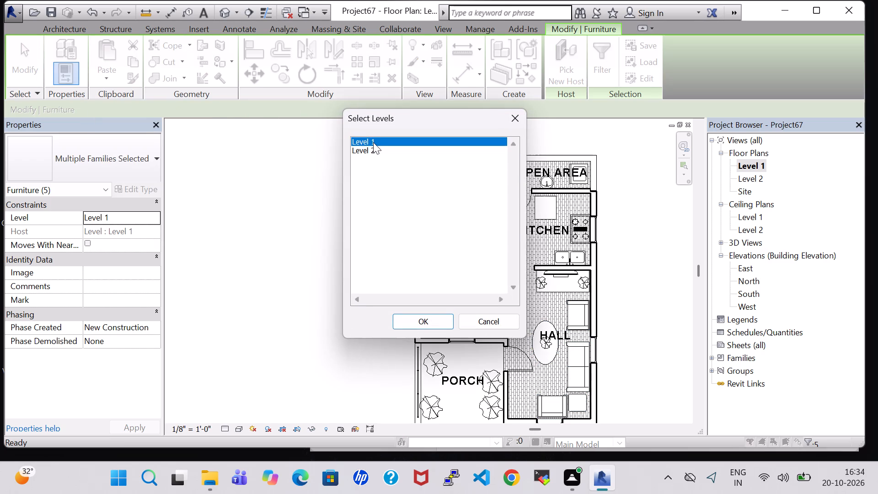
pyautogui.click(375, 148)
pyautogui.click(420, 321)
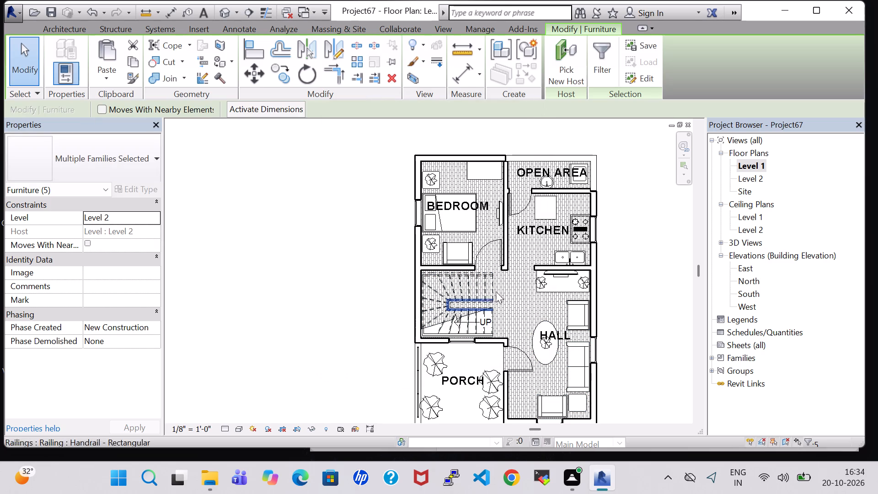
# Review the sofa, chairs and tables in the southeast room on the Level 2 plan.
pyautogui.doubleClick(746, 174)
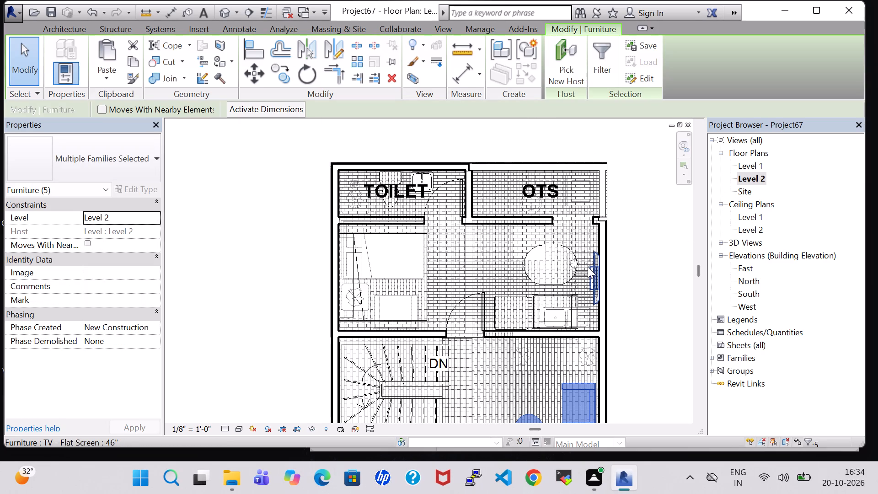
pyautogui.scroll(-5, 588, 274)
pyautogui.moveTo(625, 303); pyautogui.dragTo(612, 274, button='middle')
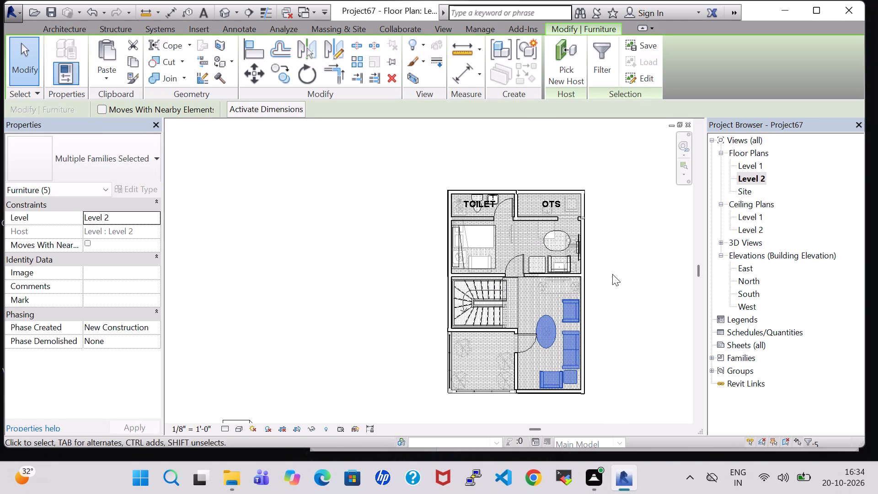
pyautogui.scroll(4, 612, 274)
pyautogui.click(621, 331)
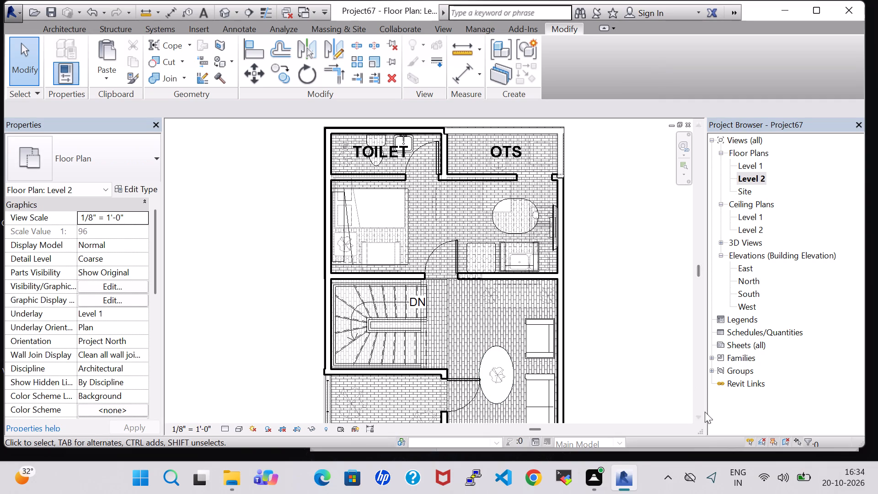
pyautogui.tripleClick(698, 420)
pyautogui.click(698, 420)
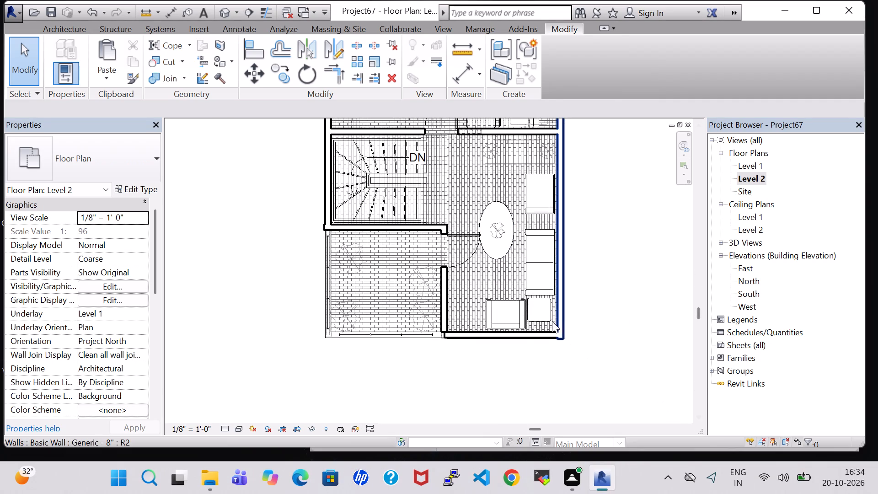
pyautogui.click(536, 318)
pyautogui.click(508, 315)
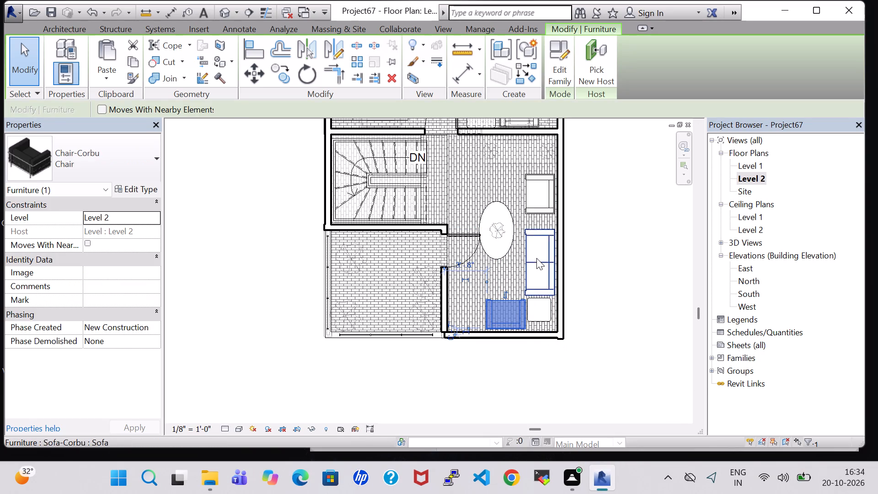
pyautogui.click(536, 258)
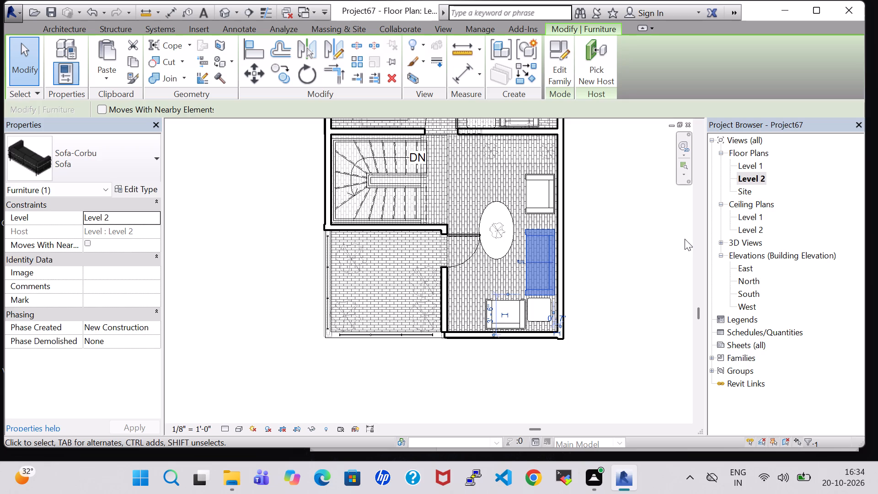
pyautogui.click(674, 239)
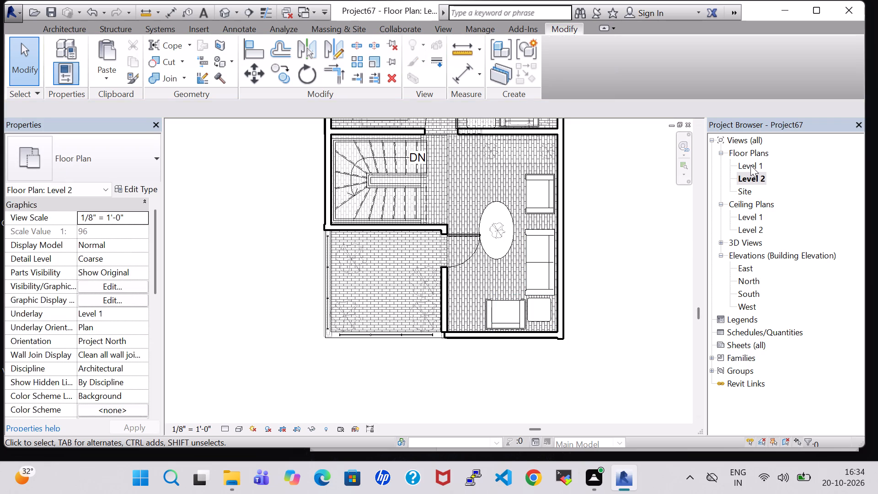
# Place another 46" TV - Flat Screen against the southeast room's north wall on Level 2, about 4' 3" from the east wall.
pyautogui.moveTo(656, 191); pyautogui.dragTo(613, 289, button='middle')
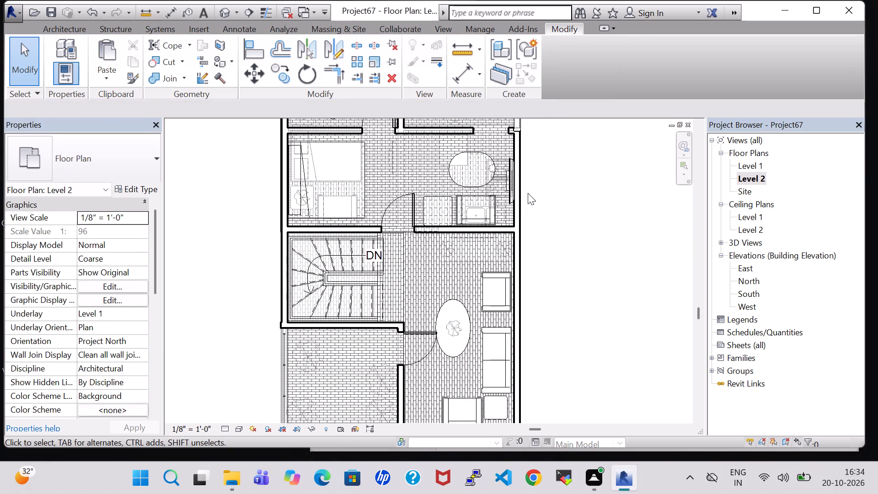
pyautogui.click(509, 186)
pyautogui.rightClick(509, 186)
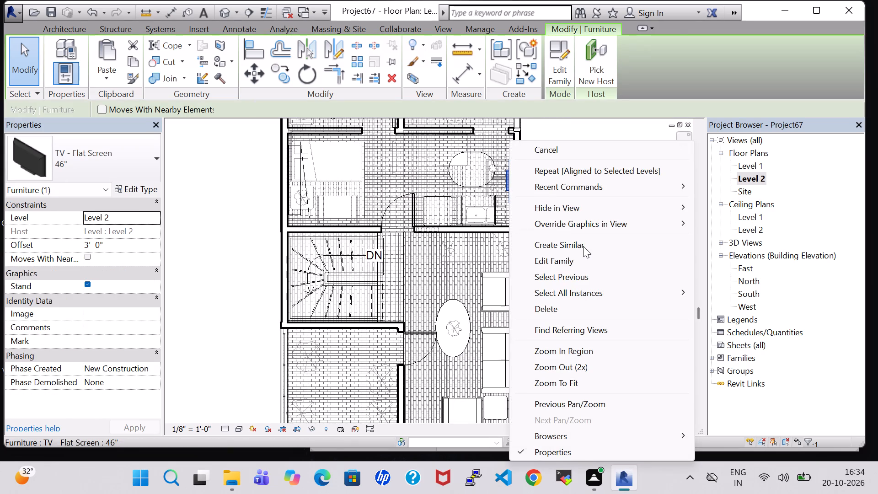
pyautogui.click(583, 246)
pyautogui.scroll(6, 466, 243)
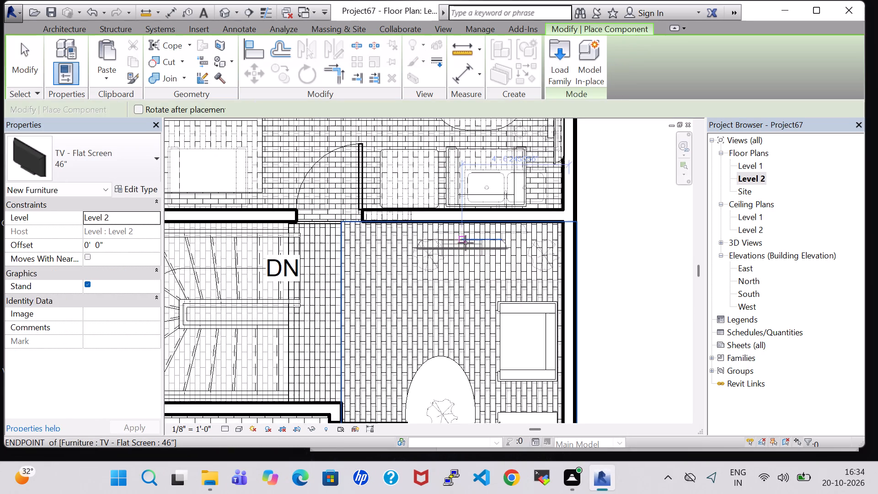
pyautogui.click(470, 223)
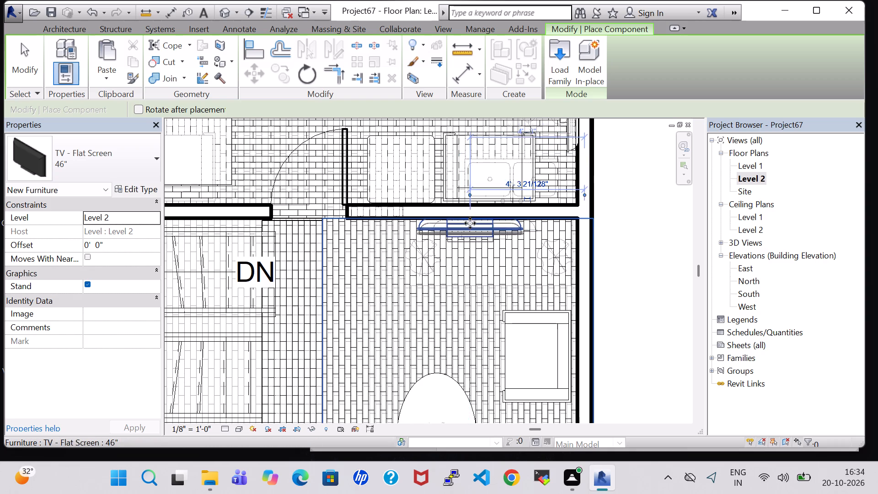
# Set the offset of the 46" TV - Flat Screen on the southeast room's north wall to 3' 0".
pyautogui.press('Escape')
pyautogui.press('Escape')
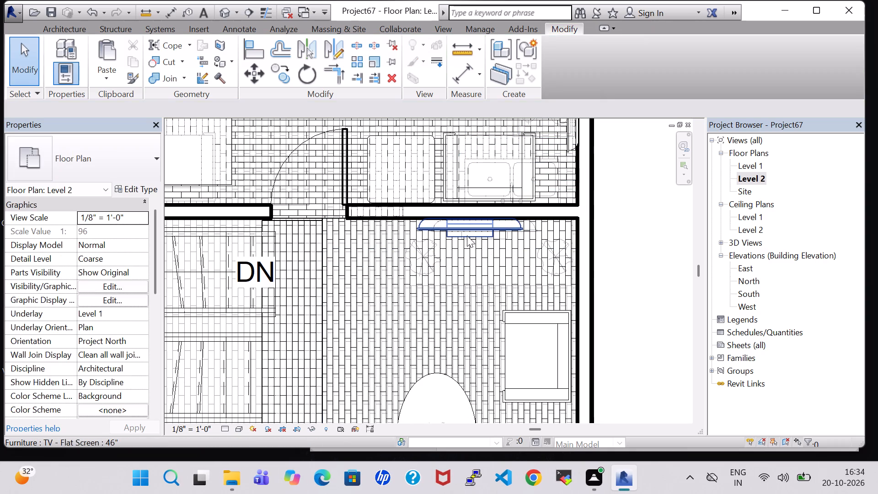
pyautogui.click(464, 230)
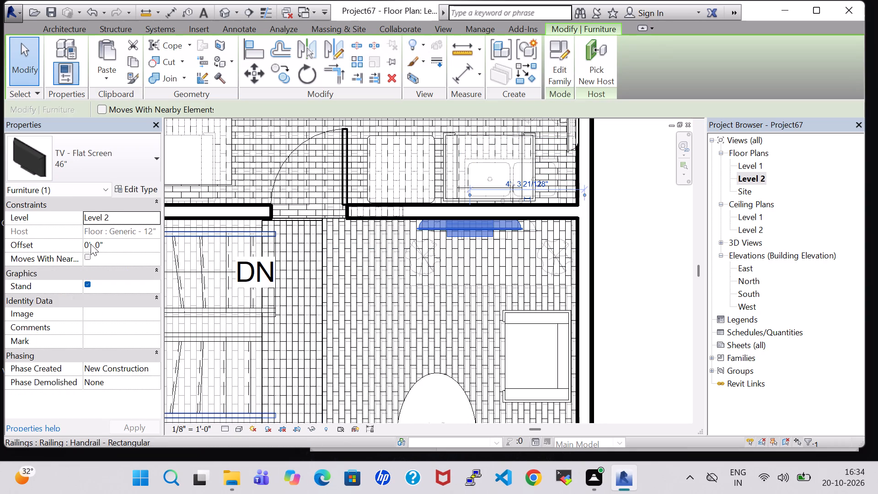
pyautogui.click(88, 245)
pyautogui.click(88, 245)
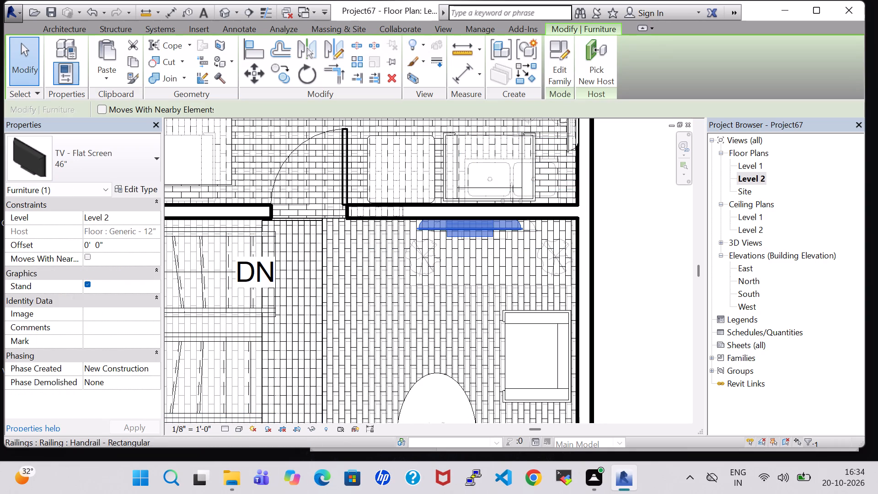
pyautogui.press('BackSpace')
pyautogui.press('3')
pyautogui.click(139, 424)
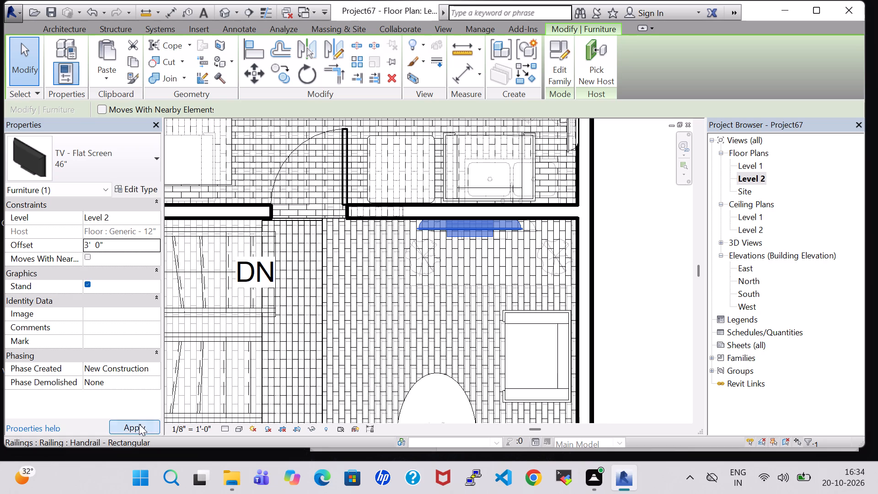
pyautogui.click(626, 269)
# Nudge the 60" x 48" elliptical table in Level 2's southeast room slightly north and about 6" east.
pyautogui.scroll(-1, 626, 269)
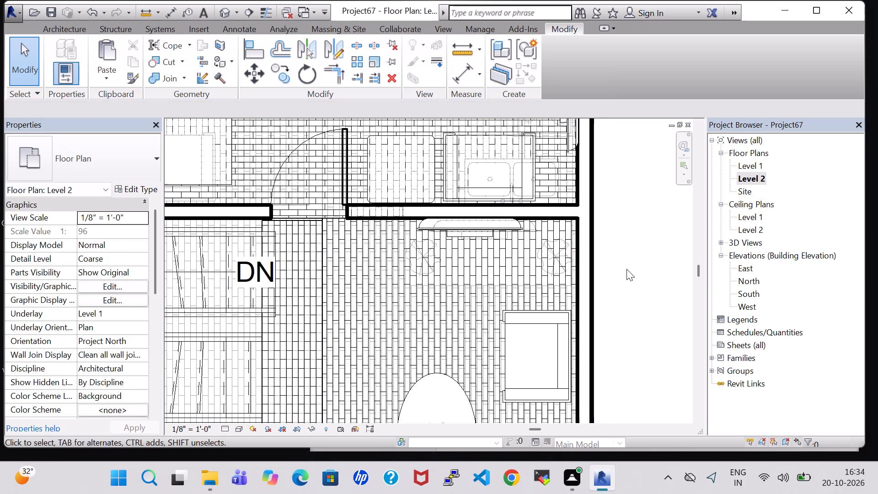
pyautogui.scroll(-4, 626, 269)
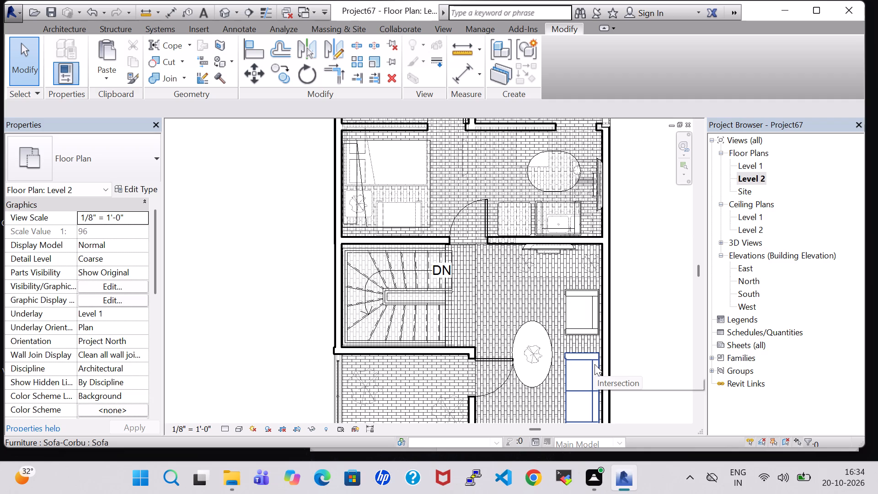
pyautogui.click(553, 356)
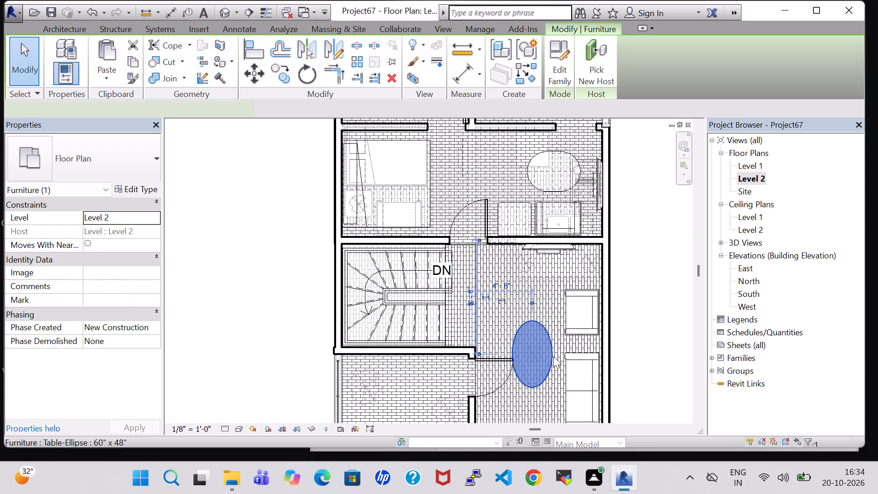
pyautogui.press('Right')
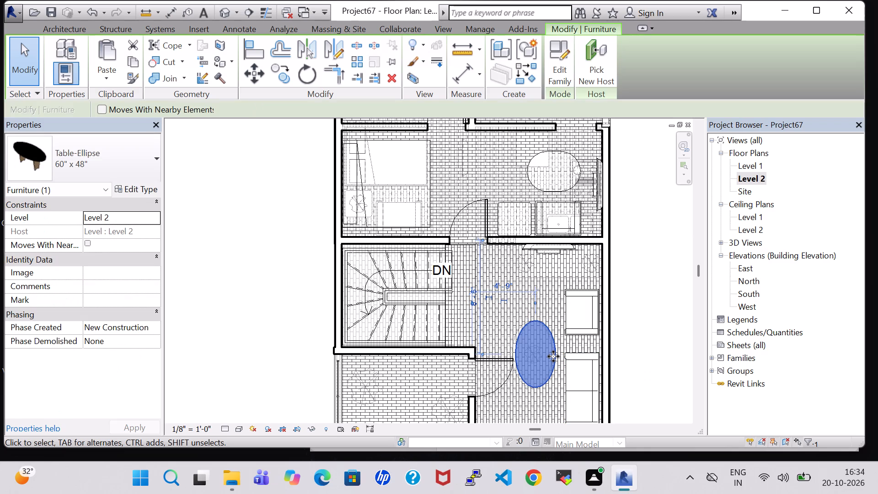
pyautogui.press('Up')
pyautogui.press('Up')
pyautogui.press('Up')
pyautogui.press('Right')
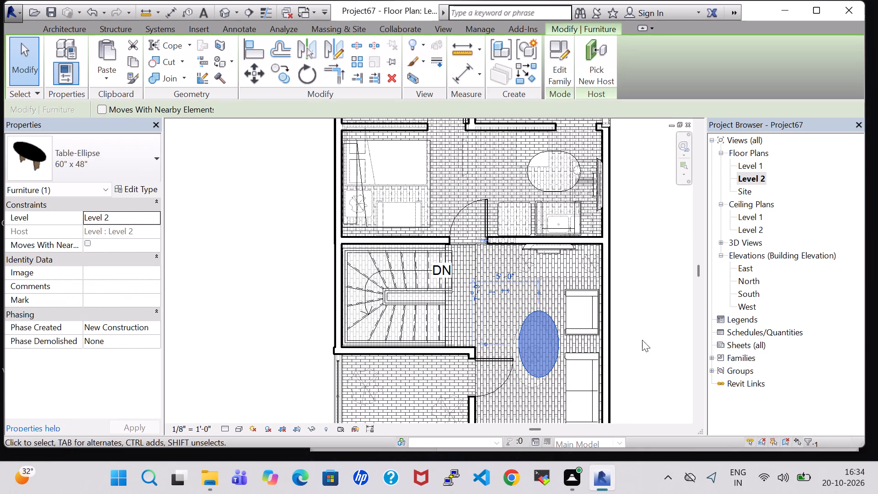
pyautogui.click(652, 338)
# Copy the RPC Tropical Agave - 1.5' plant from the Level 1 hall's elliptical table and paste it aligned to Level 2.
pyautogui.scroll(-3, 652, 338)
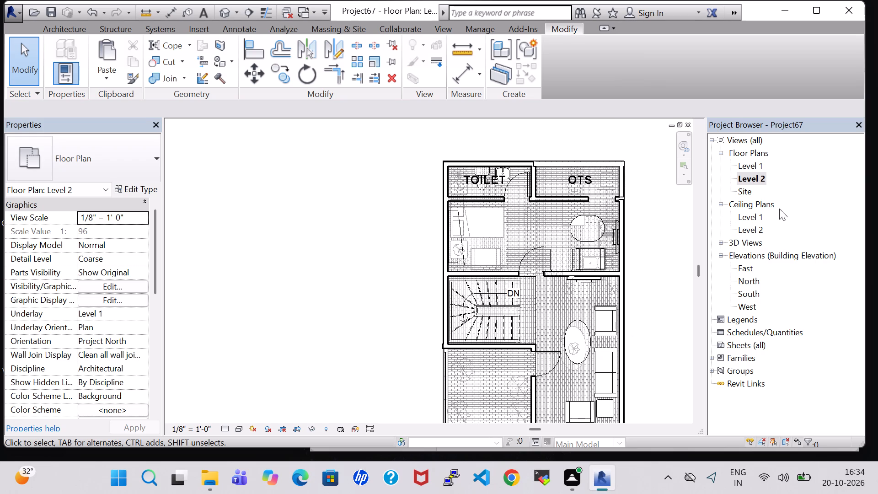
pyautogui.doubleClick(752, 163)
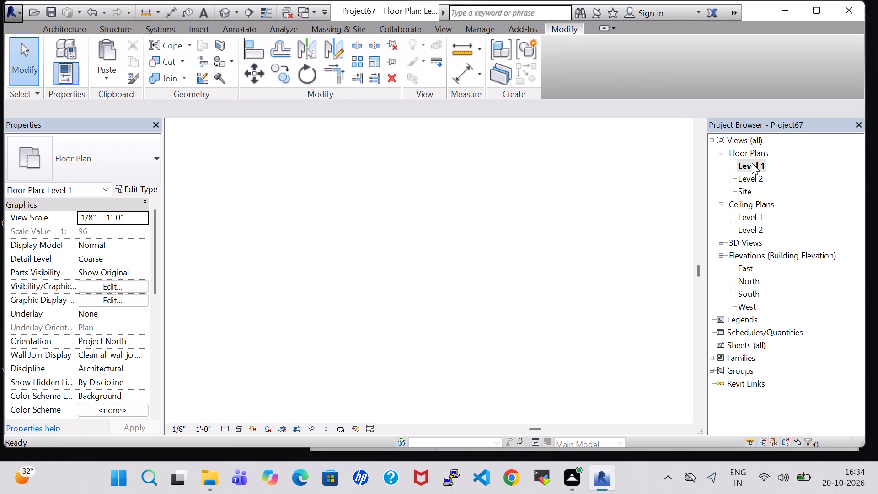
pyautogui.click(544, 343)
pyautogui.rightClick(545, 343)
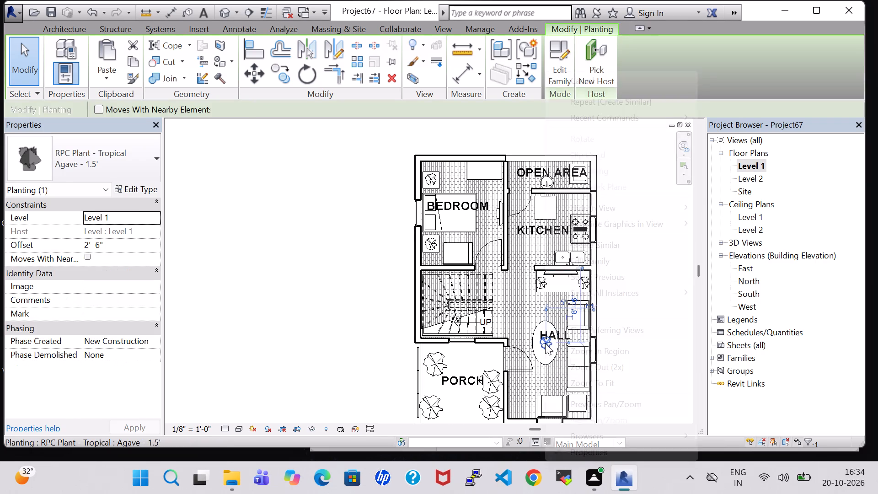
pyautogui.click(134, 62)
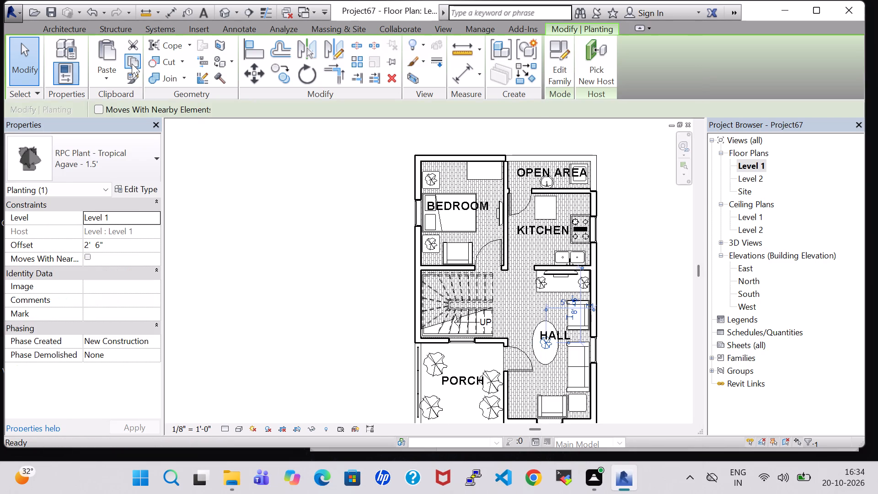
pyautogui.click(111, 75)
pyautogui.click(139, 120)
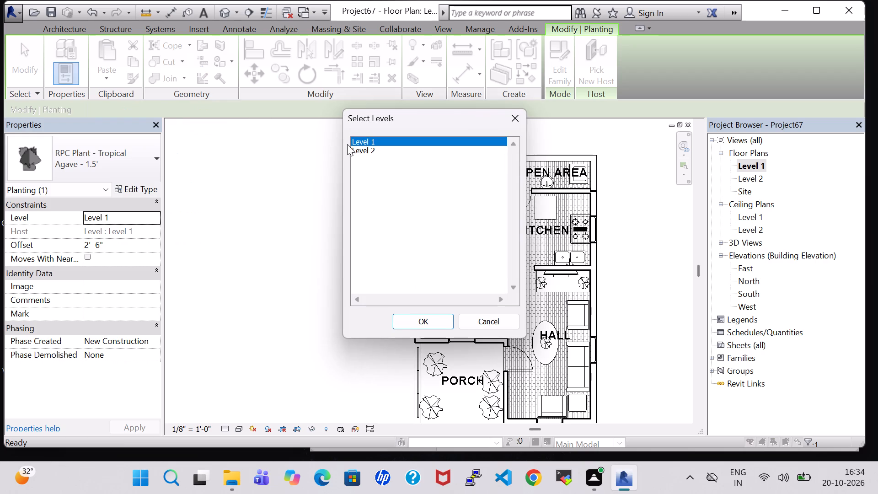
pyautogui.click(361, 149)
pyautogui.click(427, 322)
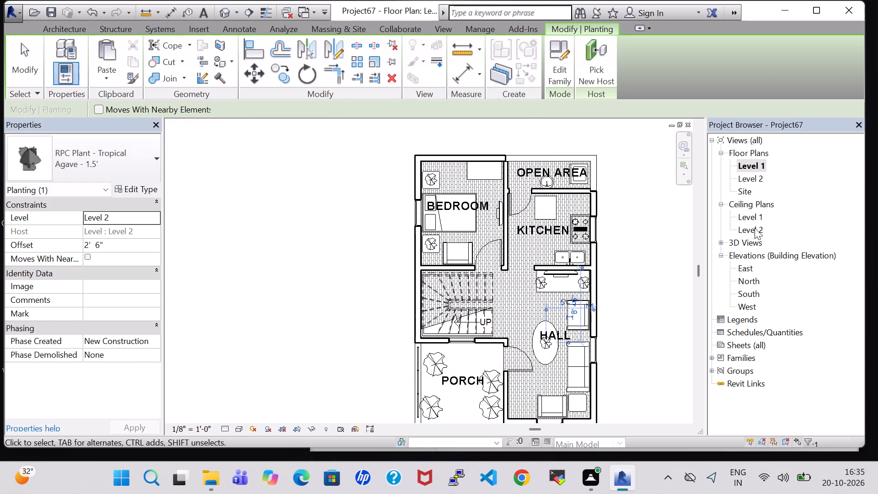
# Nudge the pasted agave plant on Level 2 slightly north and east toward the centre of the elliptical table.
pyautogui.doubleClick(751, 178)
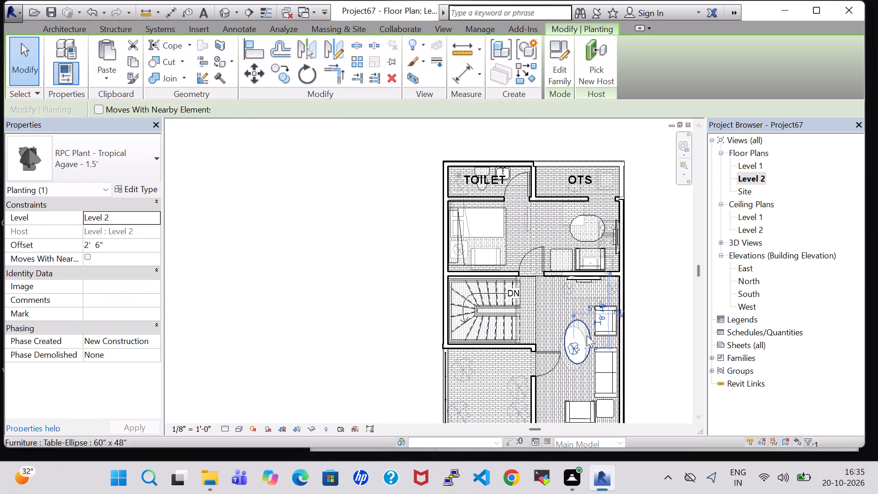
pyautogui.click(637, 345)
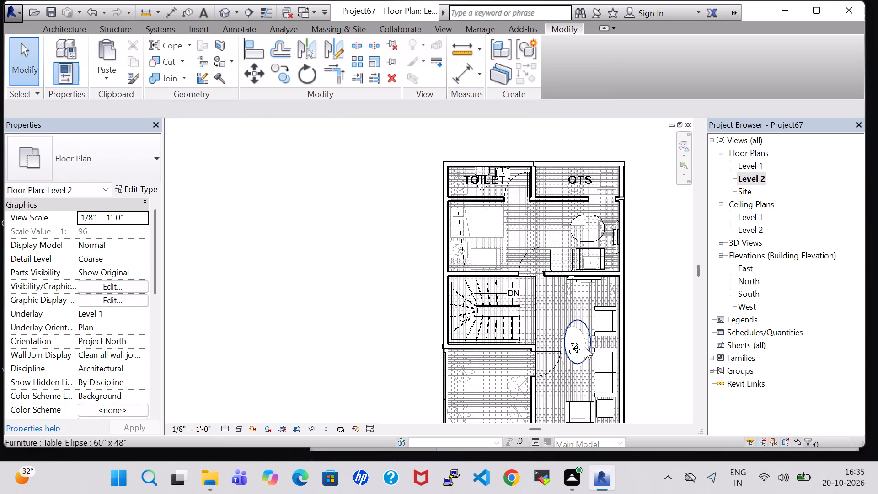
pyautogui.click(579, 347)
pyautogui.press('Up')
pyautogui.press('Up')
pyautogui.press('Up')
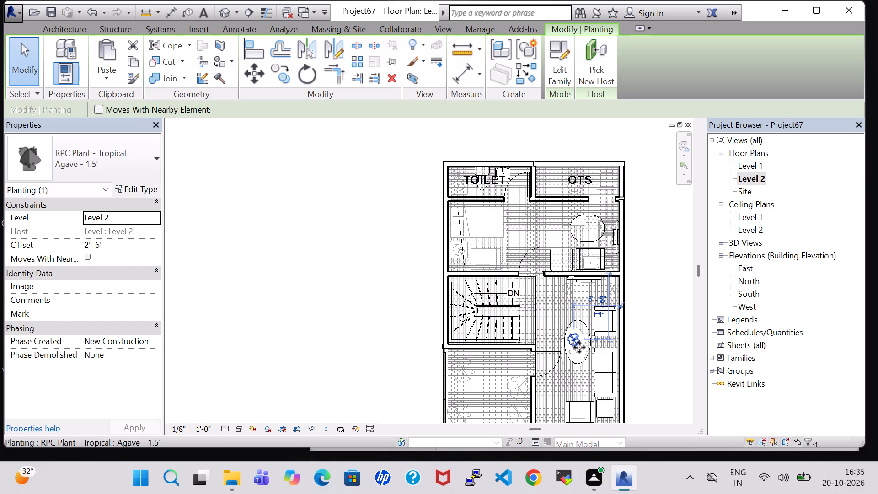
pyautogui.press('Right')
pyautogui.click(664, 336)
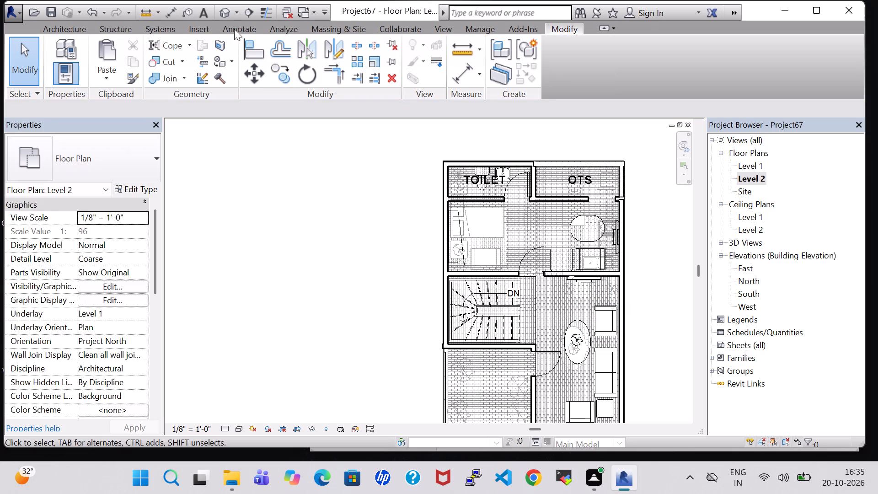
# Examine the Level 2 rooms, wall-mounted TV, table plant and balcony in 3D from the front and from above.
pyautogui.click(222, 10)
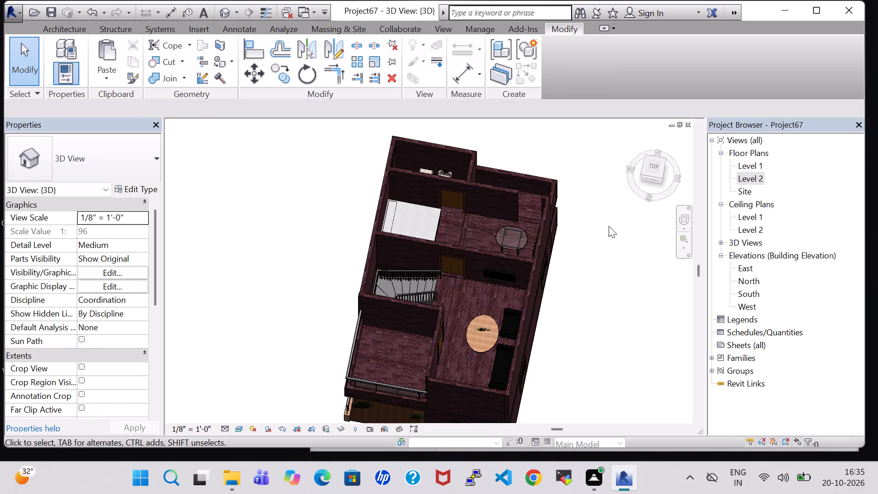
pyautogui.click(647, 198)
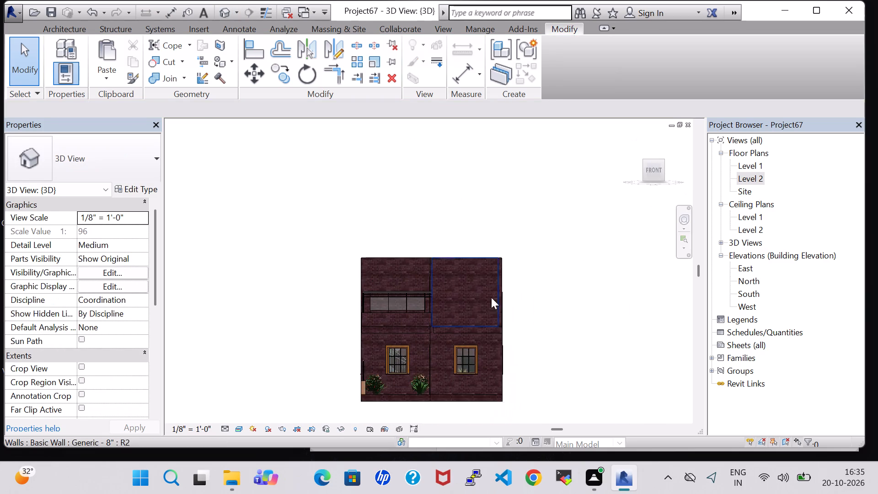
pyautogui.scroll(7, 426, 306)
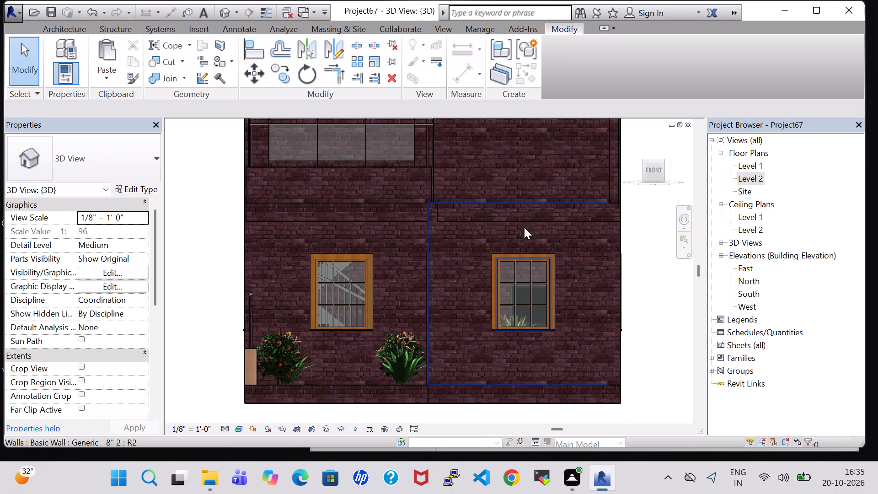
pyautogui.scroll(-3, 528, 221)
pyautogui.keyDown('shift'); pyautogui.moveTo(607, 150); pyautogui.dragTo(602, 275, button='middle'); pyautogui.keyUp('shift')
pyautogui.keyDown('shift'); pyautogui.moveTo(626, 248); pyautogui.dragTo(625, 277, button='middle'); pyautogui.keyUp('shift')
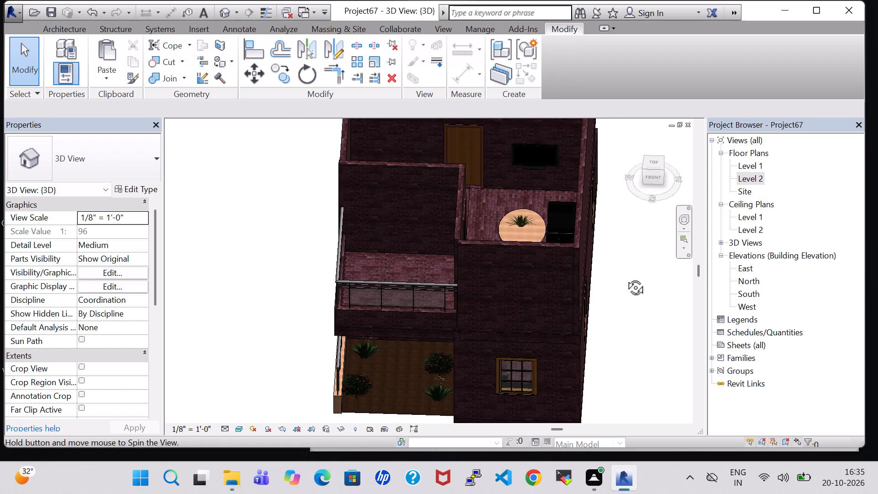
pyautogui.keyDown('shift'); pyautogui.moveTo(625, 277); pyautogui.dragTo(626, 286, button='middle'); pyautogui.keyUp('shift')
pyautogui.keyDown('shift'); pyautogui.moveTo(626, 287); pyautogui.dragTo(631, 313, button='middle'); pyautogui.keyUp('shift')
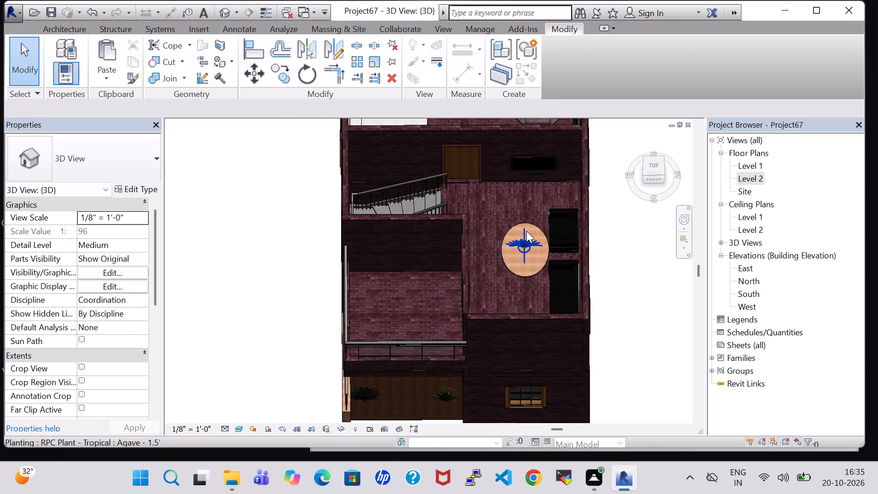
pyautogui.keyDown('shift'); pyautogui.moveTo(517, 201); pyautogui.dragTo(517, 206, button='middle'); pyautogui.keyUp('shift')
pyautogui.keyDown('shift'); pyautogui.moveTo(516, 240); pyautogui.dragTo(516, 247, button='middle'); pyautogui.keyUp('shift')
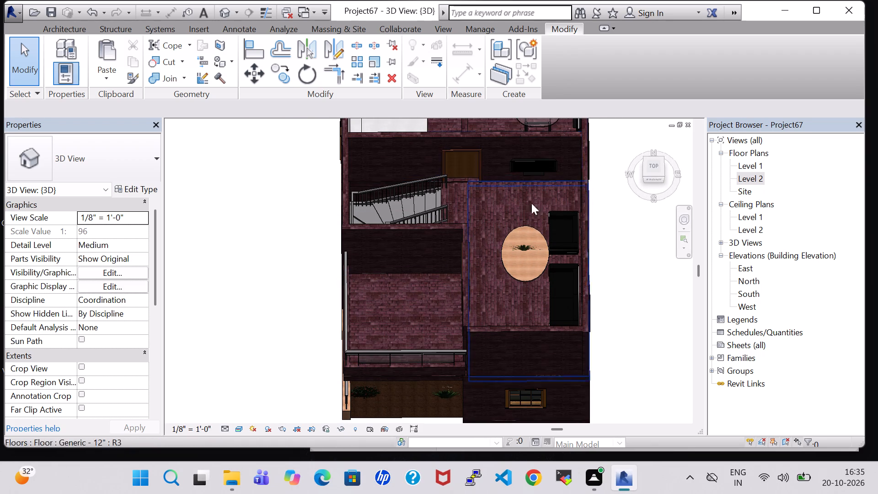
pyautogui.tripleClick(698, 123)
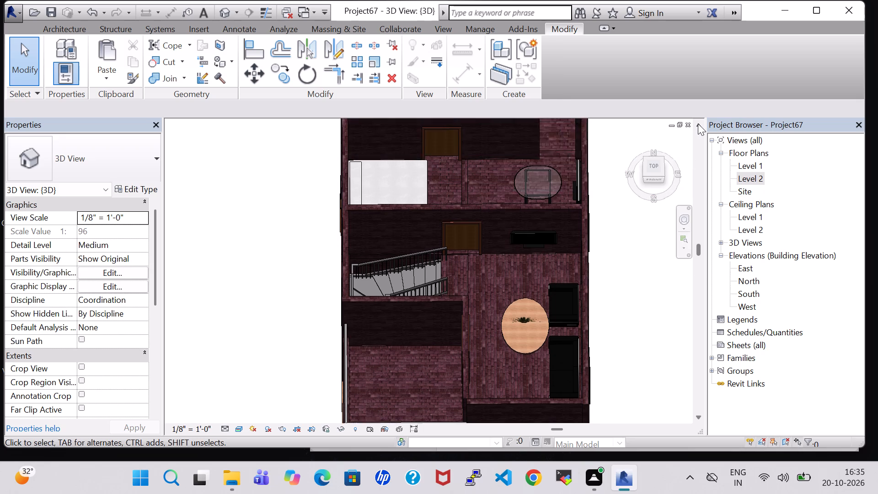
pyautogui.doubleClick(698, 123)
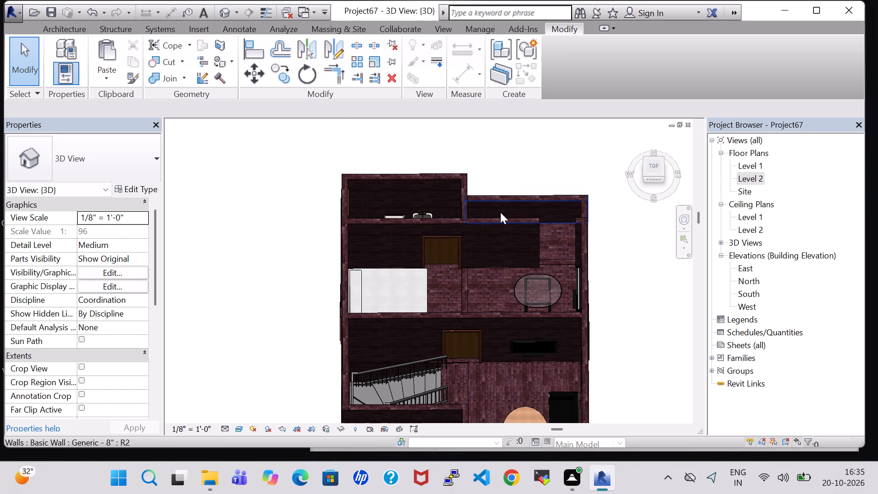
# Load the Table-Coffee family from the Furniture library's Tables folder as a component for the Level 2 plan.
pyautogui.doubleClick(752, 177)
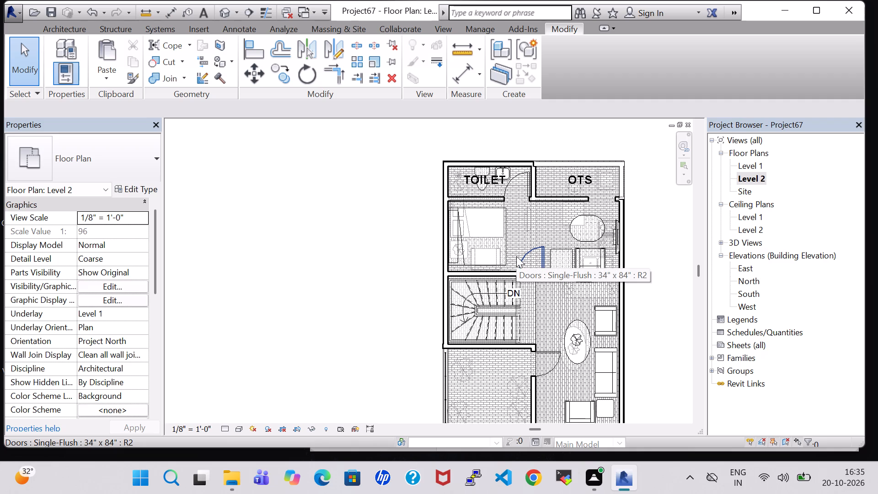
pyautogui.scroll(-2, 516, 256)
pyautogui.middleClick(616, 325)
pyautogui.moveTo(616, 325); pyautogui.dragTo(616, 292, button='middle')
pyautogui.middleClick(617, 280)
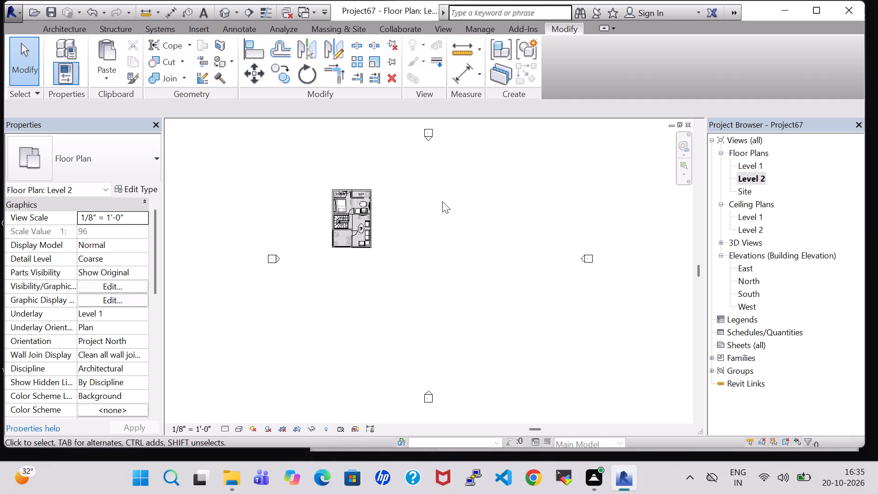
pyautogui.scroll(8, 439, 204)
pyautogui.moveTo(236, 239); pyautogui.dragTo(498, 280, button='middle')
pyautogui.scroll(1, 236, 239)
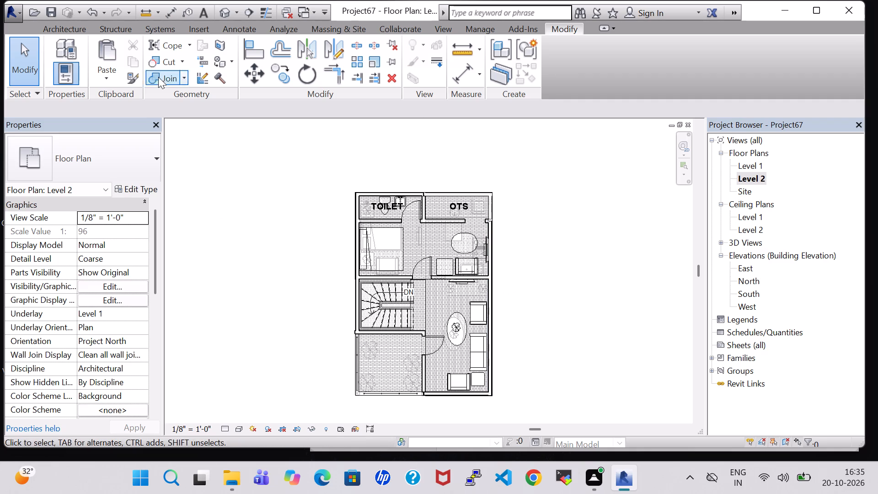
pyautogui.click(70, 29)
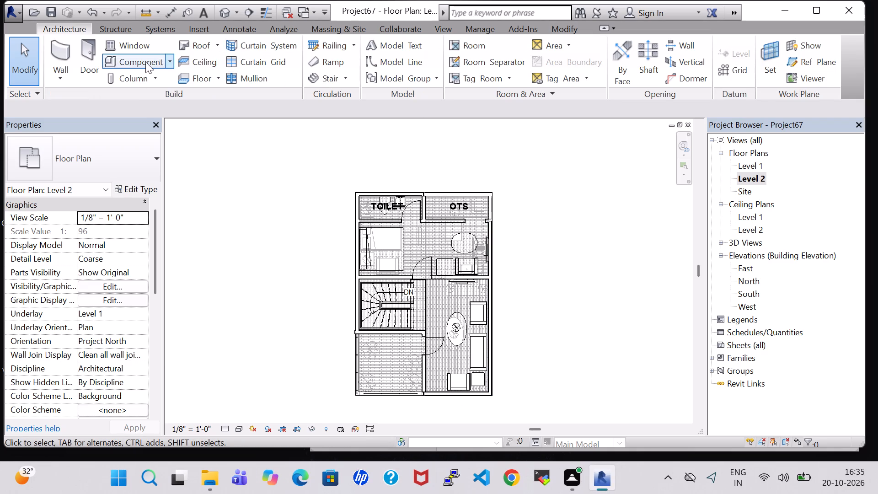
pyautogui.click(145, 62)
pyautogui.click(557, 59)
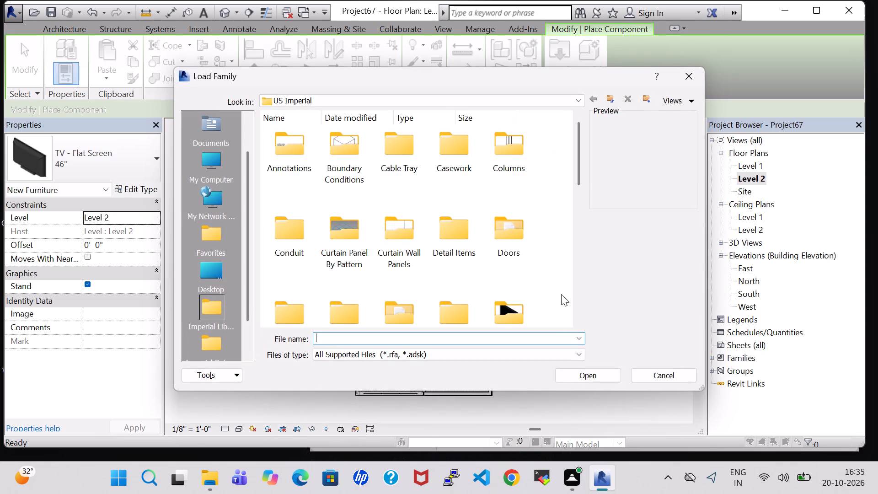
pyautogui.doubleClick(503, 305)
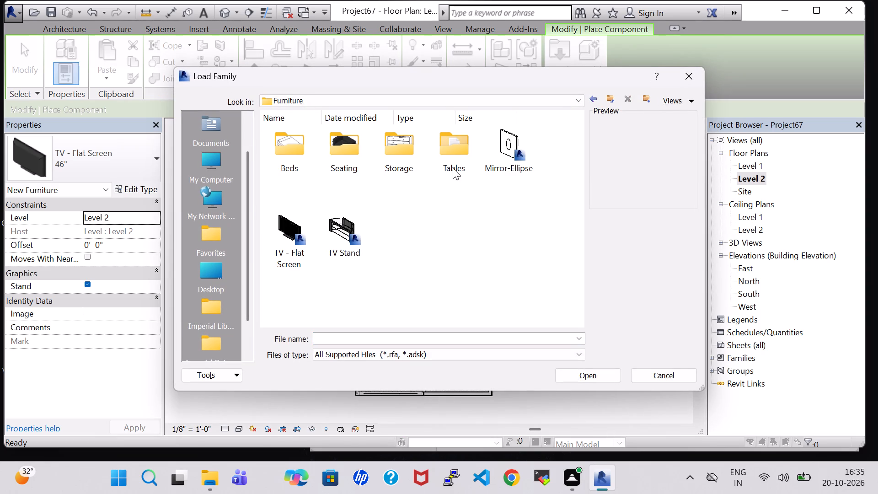
pyautogui.doubleClick(451, 159)
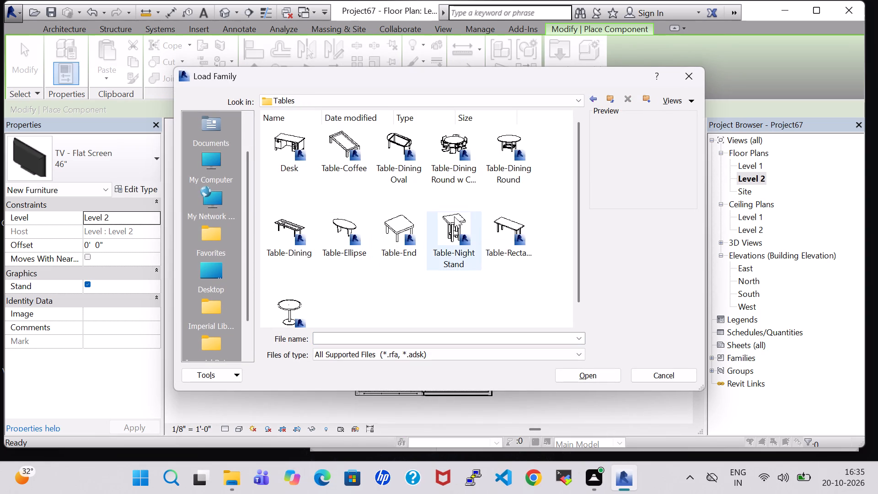
pyautogui.click(340, 145)
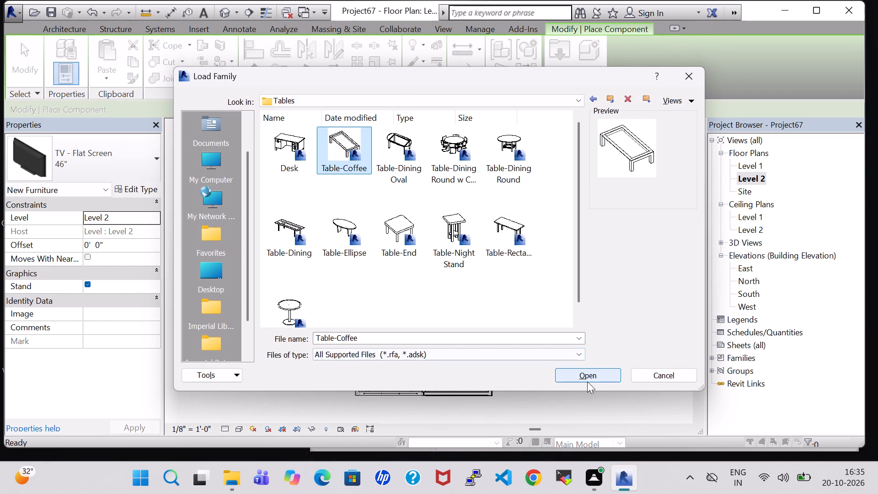
pyautogui.click(587, 381)
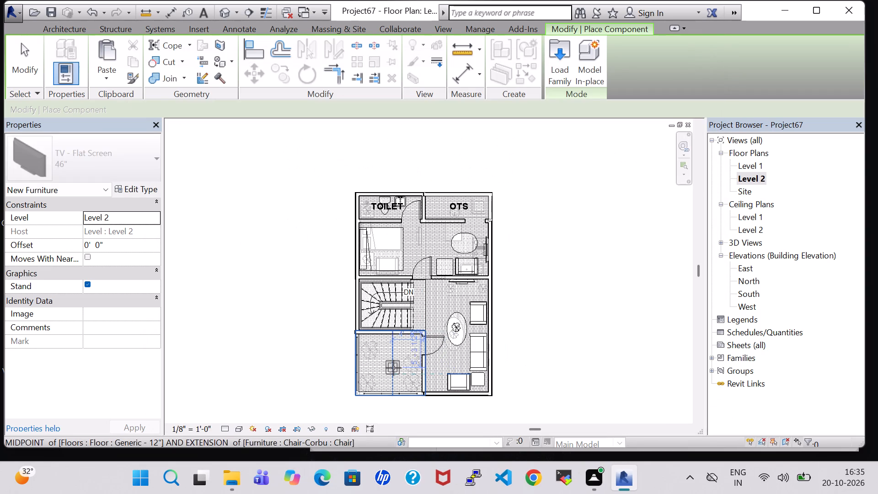
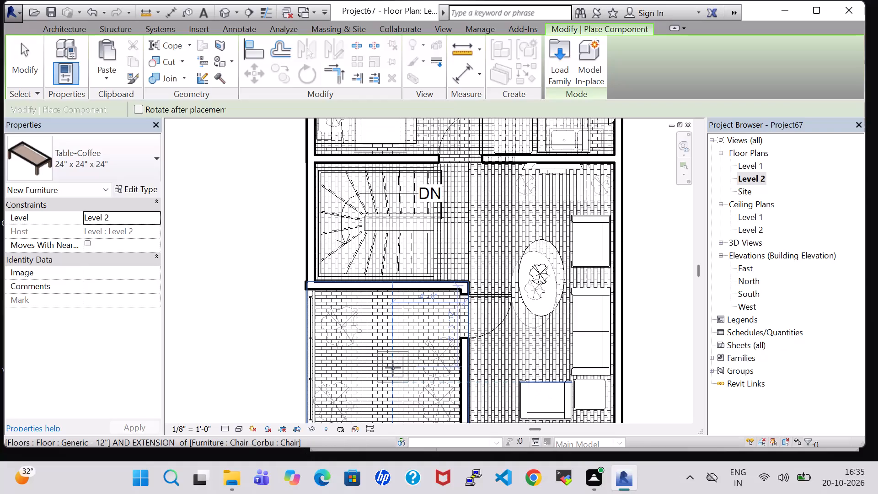
# Place a 24" x 24" x 24" Table-Coffee in the middle of the Level 2 balcony.
pyautogui.click(386, 358)
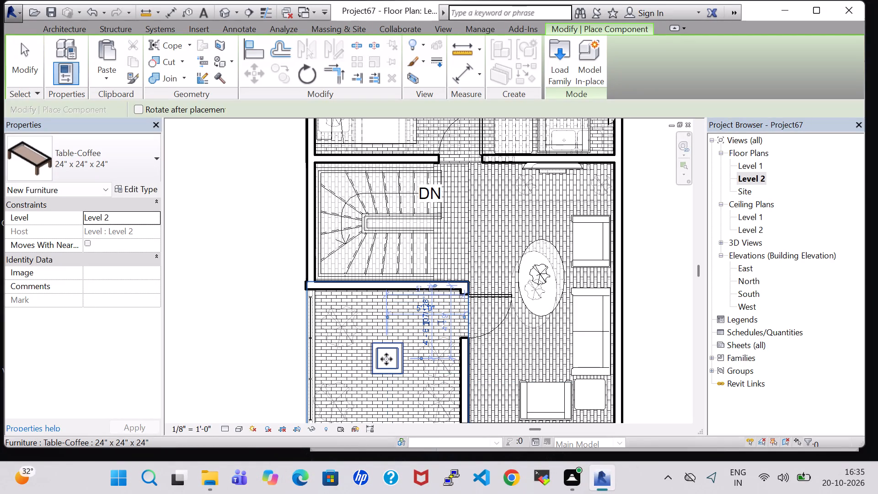
pyautogui.press('Escape')
pyautogui.press('Escape')
# Load the Seating-Auditorium family from the Furniture library's Seating folder as a component.
pyautogui.click(120, 58)
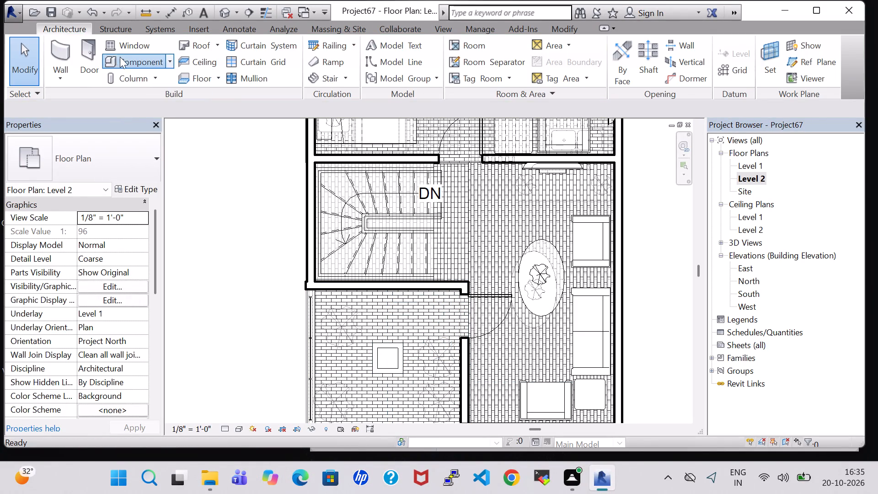
pyautogui.click(557, 64)
pyautogui.doubleClick(516, 303)
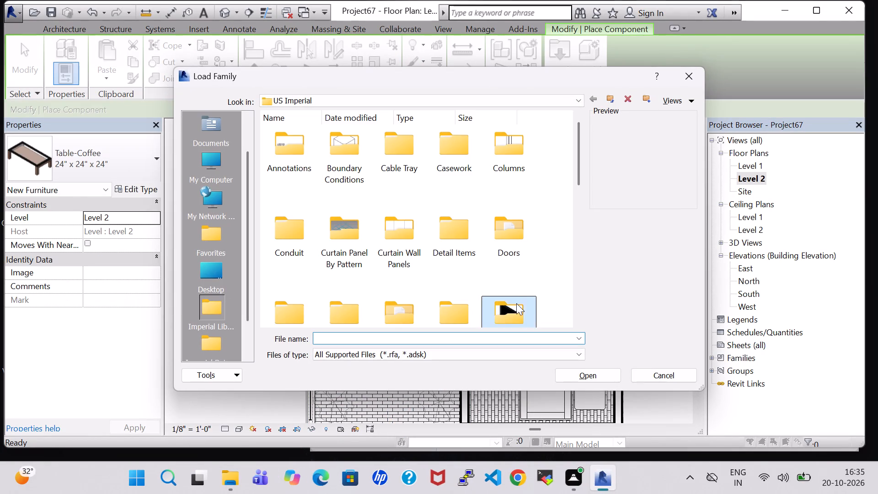
pyautogui.doubleClick(338, 145)
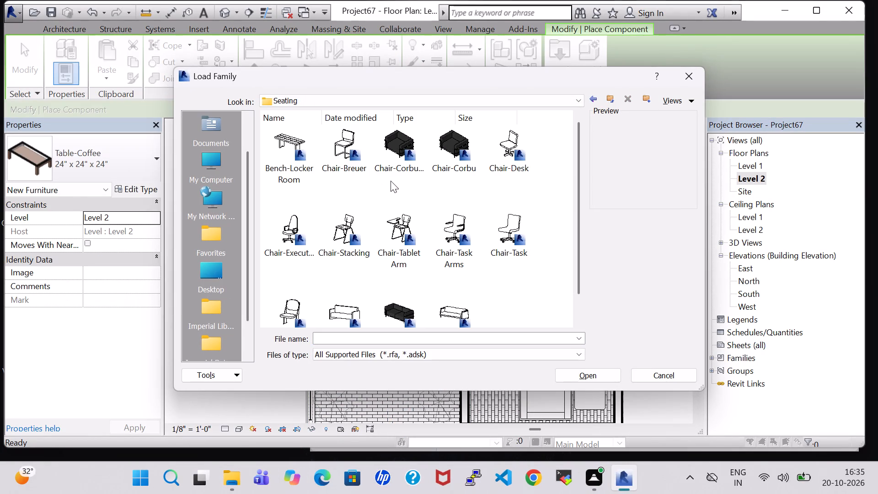
pyautogui.click(293, 310)
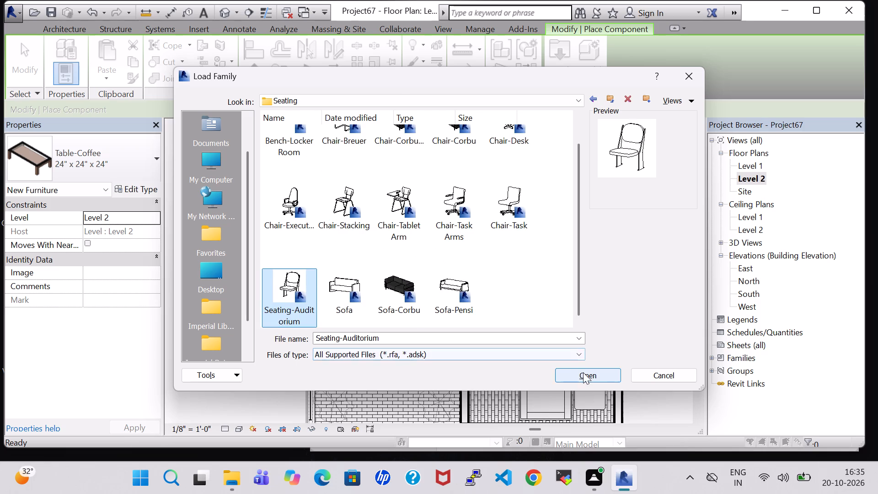
pyautogui.click(583, 372)
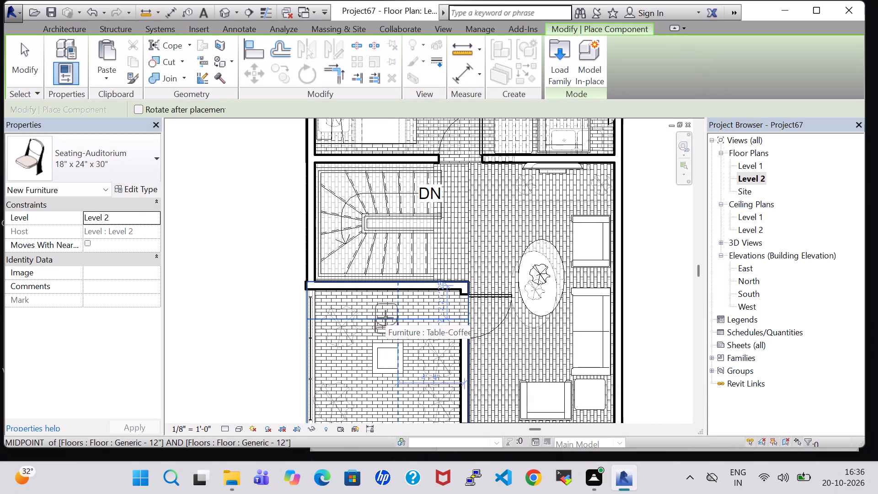
# Place four 18" x 24" x 30" Seating-Auditorium chairs around the balcony coffee table, one on each side.
pyautogui.click(385, 318)
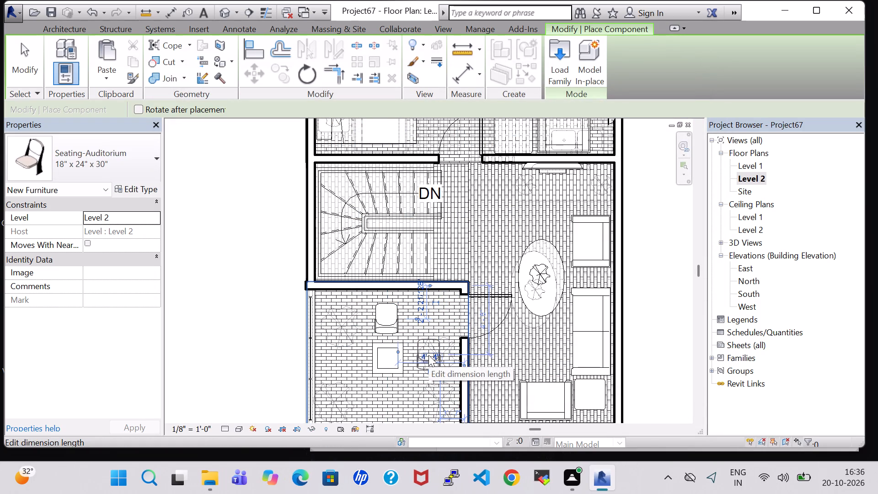
pyautogui.click(428, 355)
pyautogui.press('Escape')
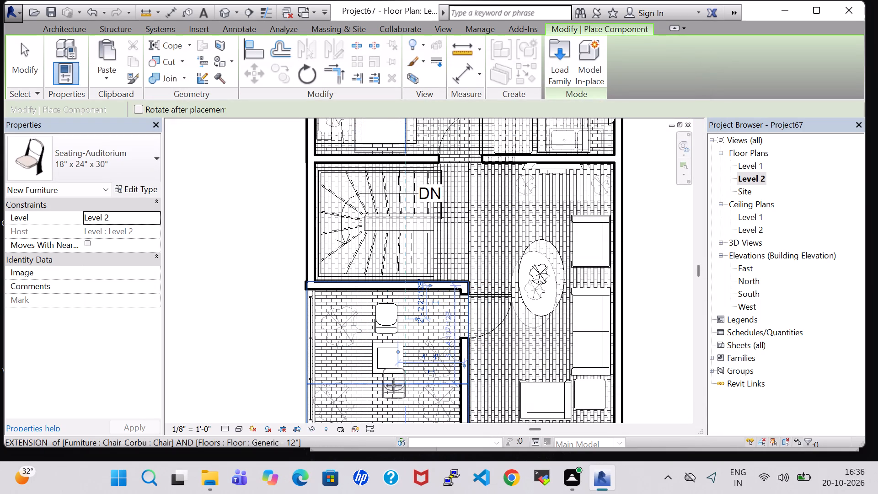
pyautogui.click(386, 393)
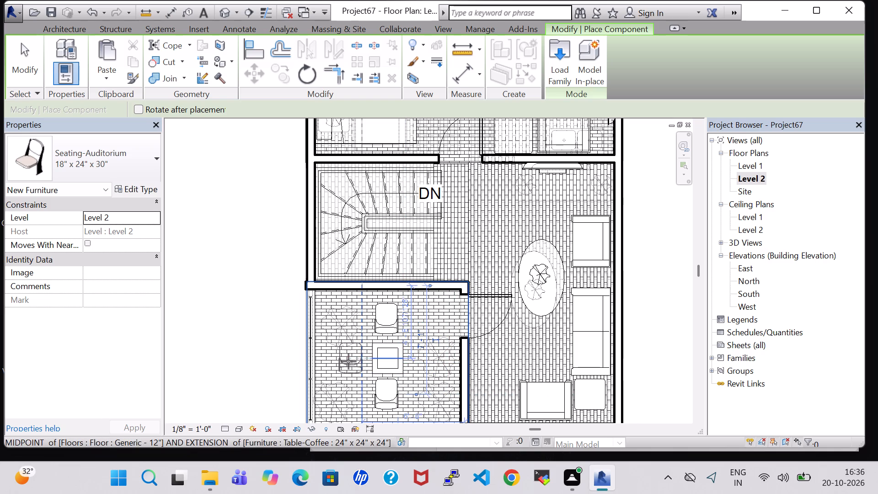
pyautogui.click(348, 360)
pyautogui.click(422, 355)
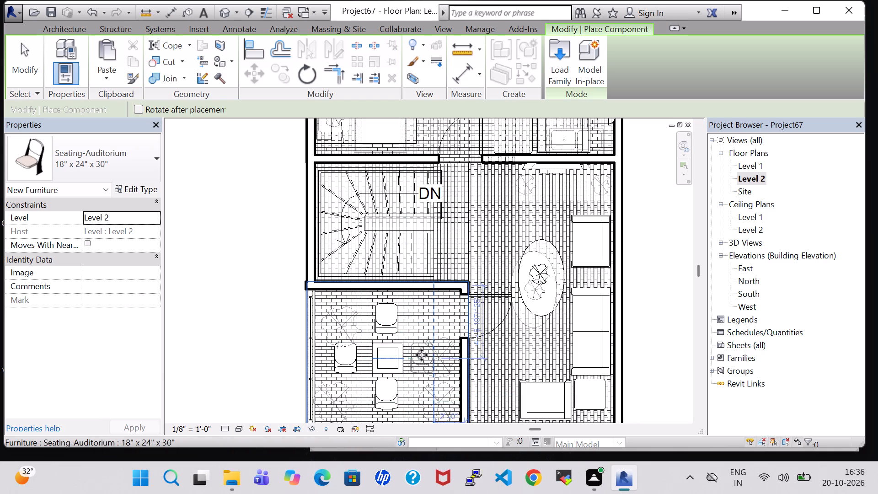
pyautogui.press('Escape')
pyautogui.press('Escape')
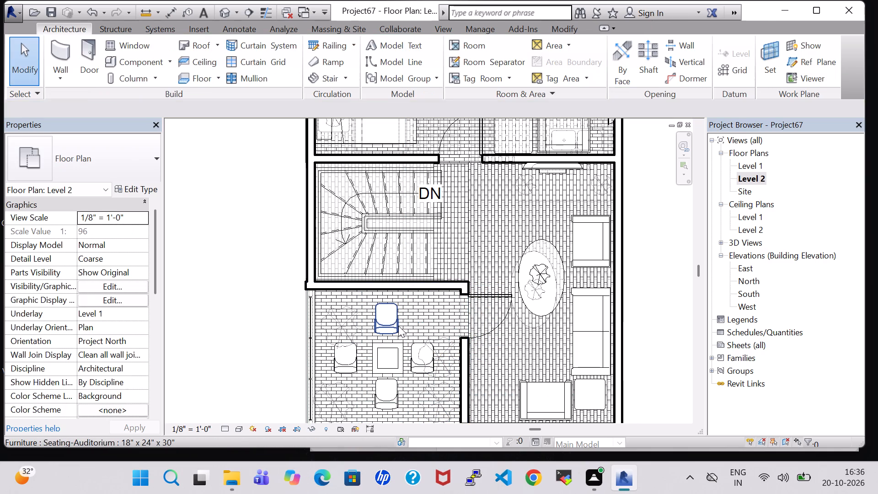
# Copy the four RPC Tropical plants from the Level 1 porch and paste them aligned to Level 2.
pyautogui.doubleClick(744, 168)
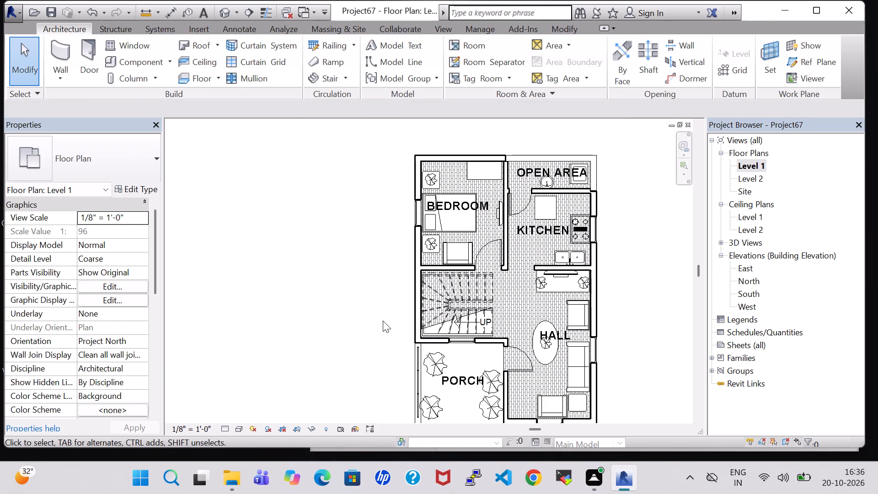
pyautogui.click(428, 361)
pyautogui.rightClick(428, 361)
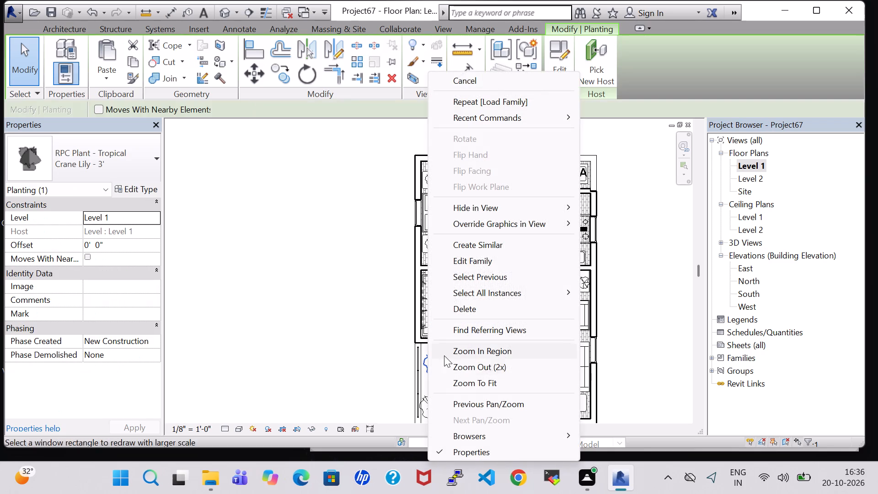
pyautogui.click(362, 309)
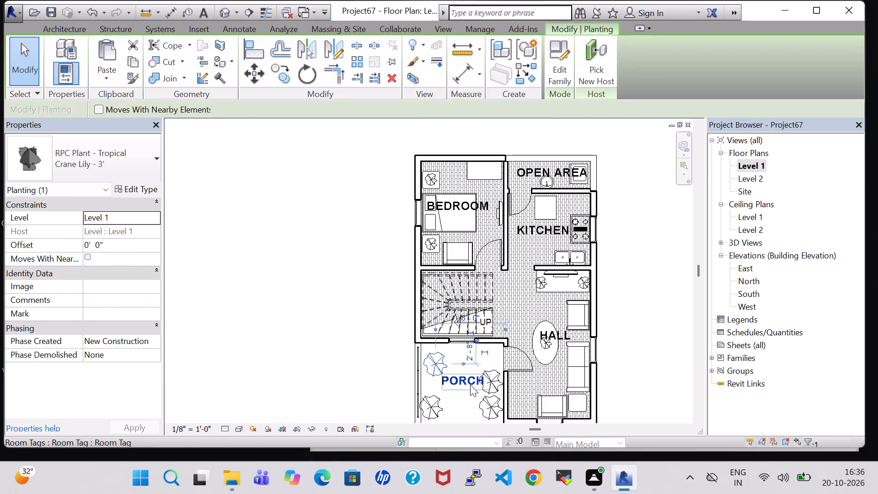
pyautogui.keyDown('ctrl'); pyautogui.click(484, 399); pyautogui.keyUp('ctrl')
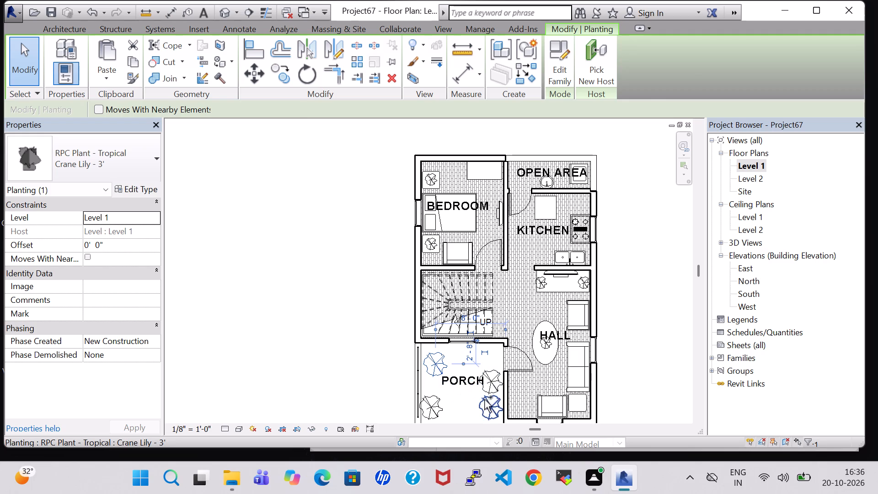
pyautogui.keyDown('ctrl'); pyautogui.click(494, 378); pyautogui.keyUp('ctrl')
pyautogui.keyDown('ctrl'); pyautogui.click(433, 400); pyautogui.keyUp('ctrl')
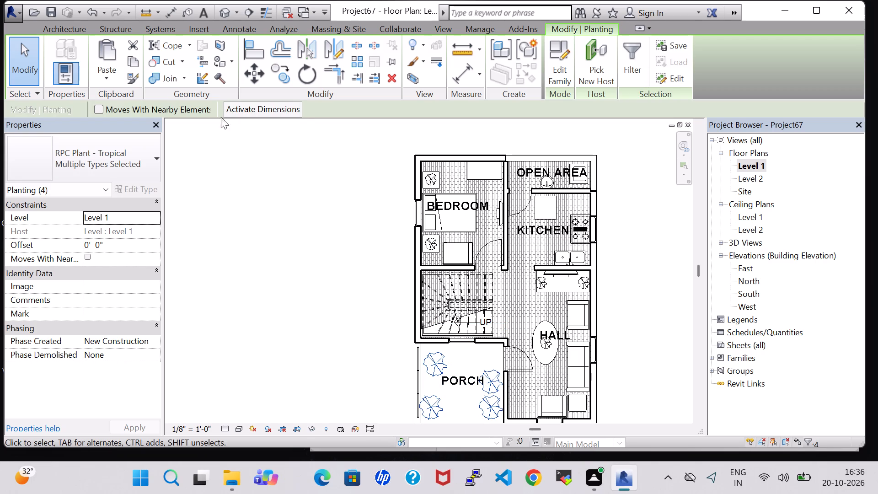
pyautogui.click(134, 58)
pyautogui.click(106, 78)
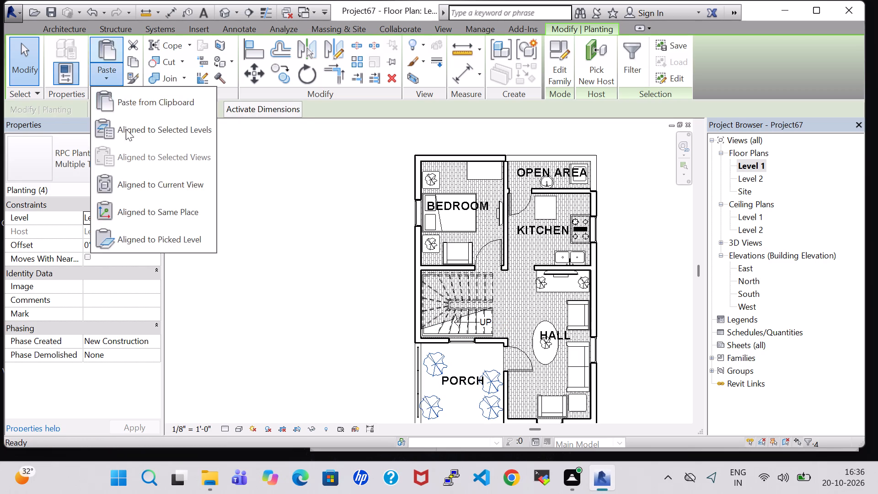
pyautogui.click(126, 129)
pyautogui.click(389, 150)
pyautogui.click(412, 317)
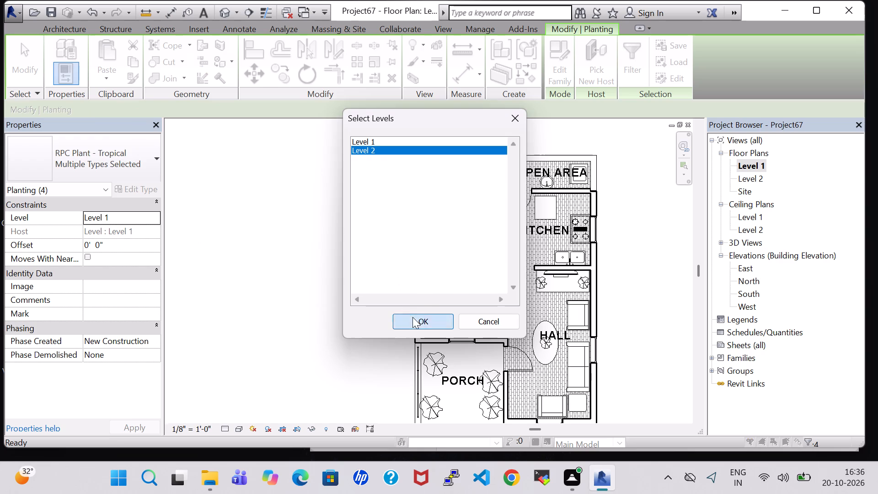
# In the 3D view, rotate the west, north and east balcony chairs so that each faces the coffee table.
pyautogui.doubleClick(749, 177)
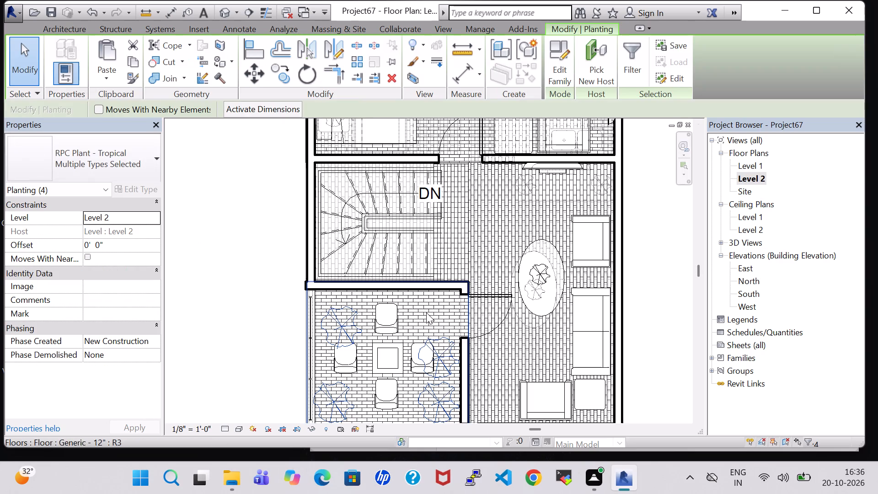
pyautogui.click(224, 8)
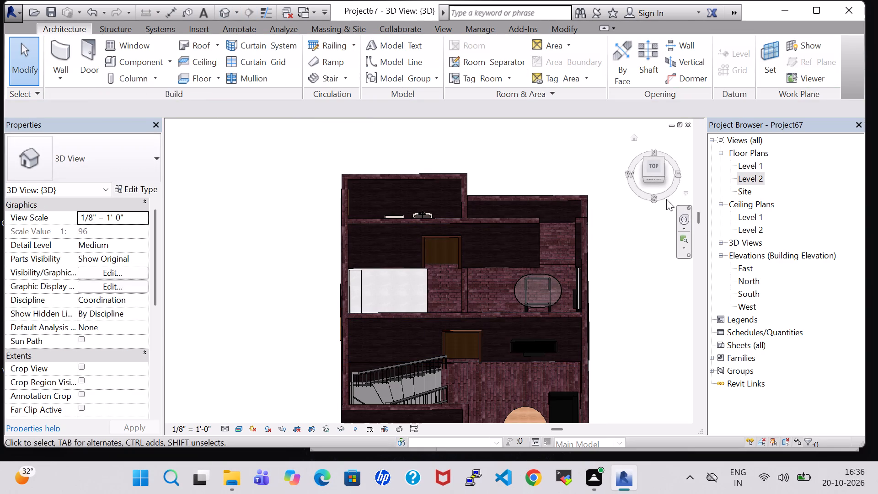
pyautogui.scroll(1, 626, 362)
pyautogui.moveTo(626, 362); pyautogui.dragTo(606, 226, button='middle')
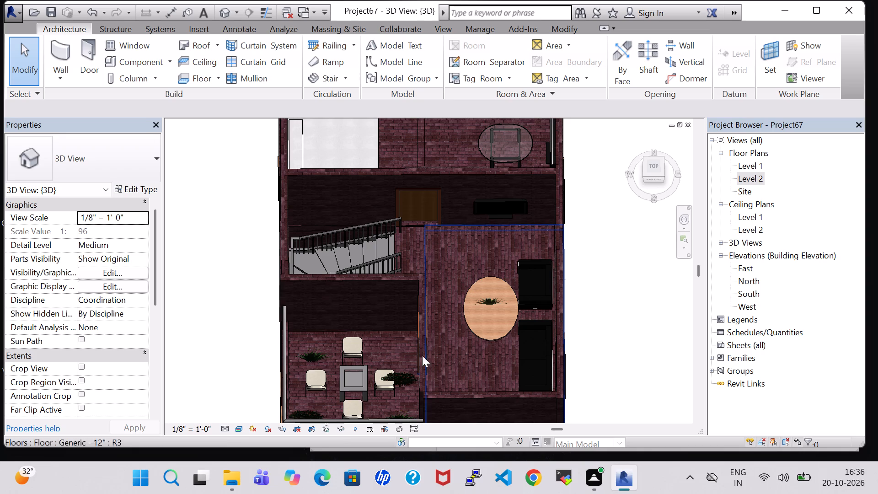
pyautogui.click(311, 389)
pyautogui.press('space')
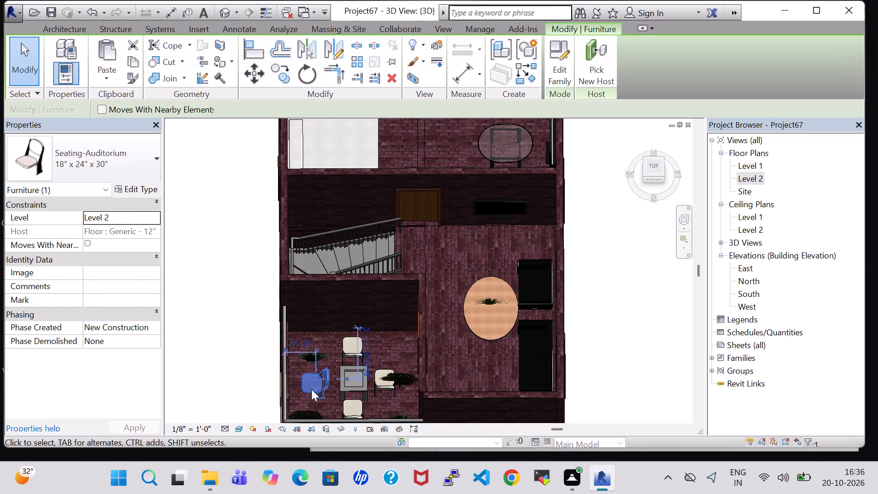
pyautogui.press('space')
pyautogui.press('space')
pyautogui.click(351, 353)
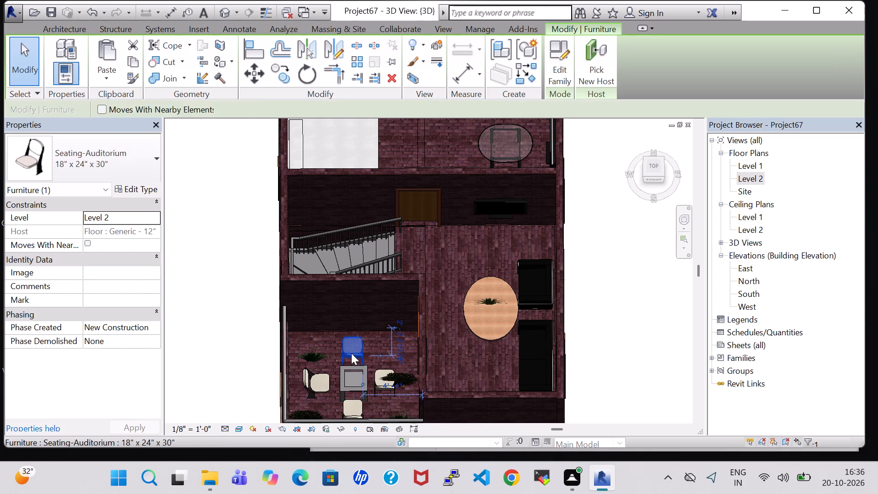
pyautogui.press('space')
pyautogui.press('space')
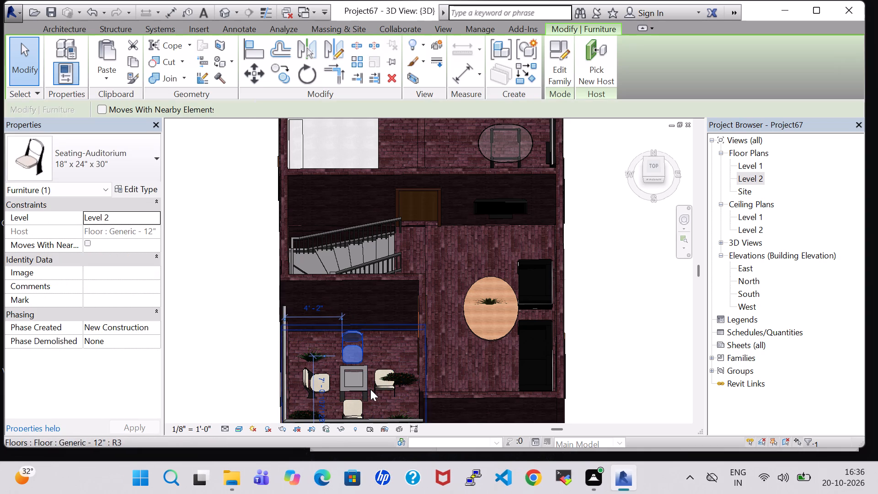
pyautogui.click(377, 389)
pyautogui.press('space')
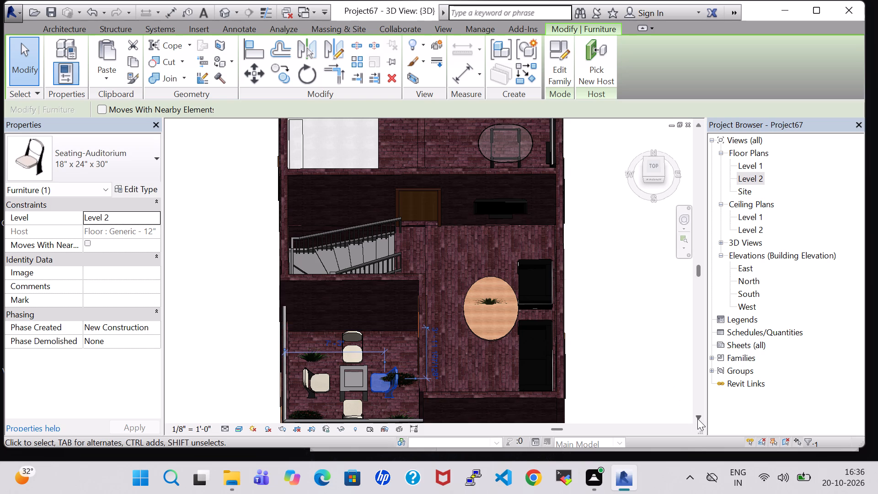
# Nudge the balcony's coffee table and its four chairs slightly north, moving the north chair the farthest.
pyautogui.click(697, 419)
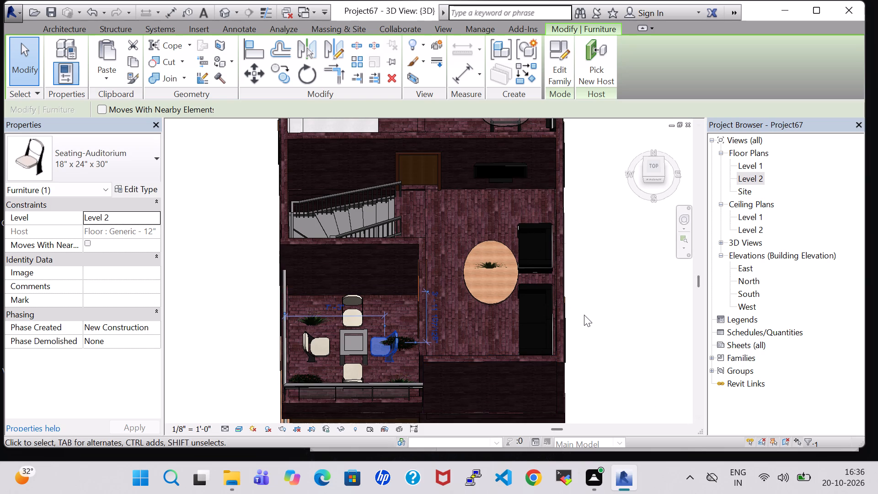
pyautogui.click(353, 299)
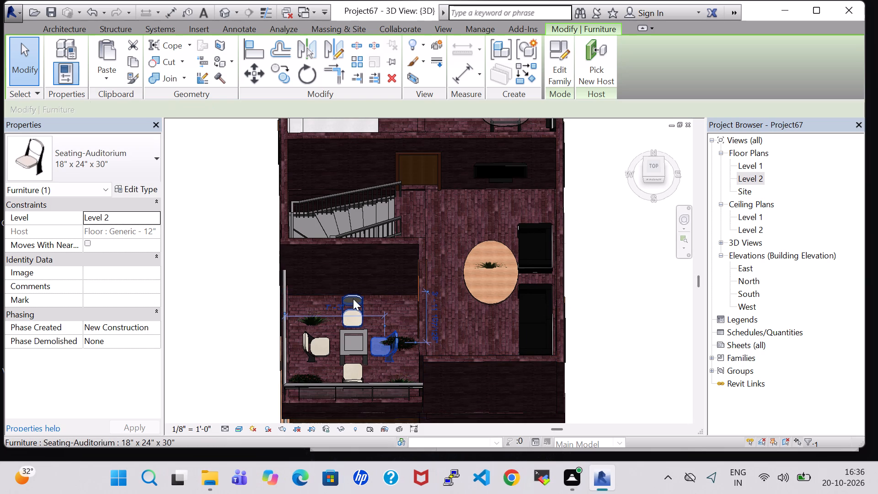
pyautogui.press('Up')
pyautogui.press('Up')
pyautogui.press('Up')
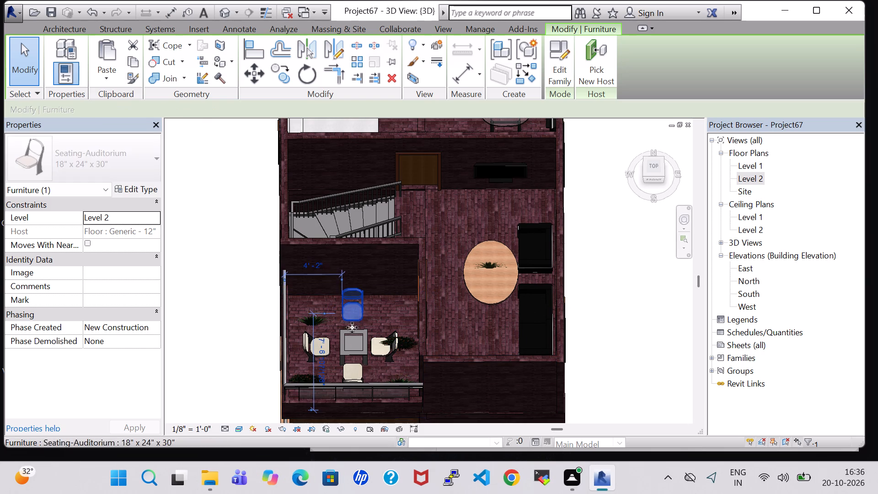
pyautogui.click(353, 350)
pyautogui.press('Up')
pyautogui.press('Up')
pyautogui.click(354, 368)
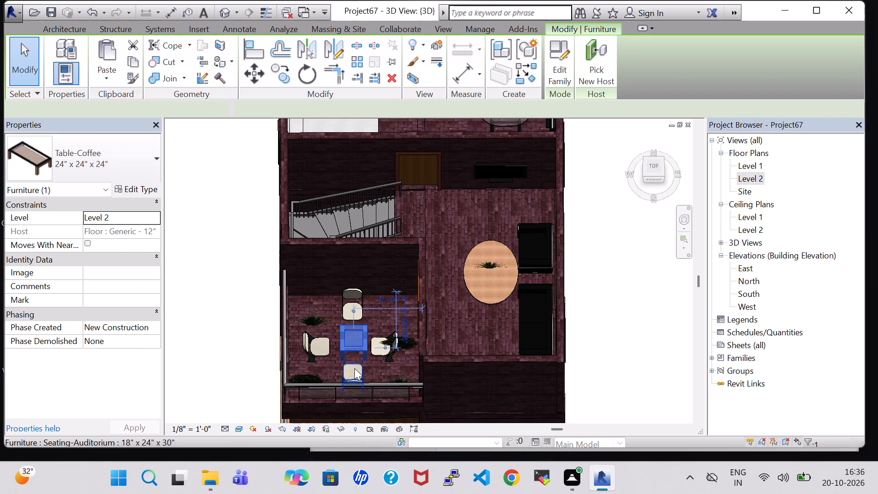
pyautogui.press('Up')
pyautogui.press('Up')
pyautogui.click(306, 349)
pyautogui.press('Up')
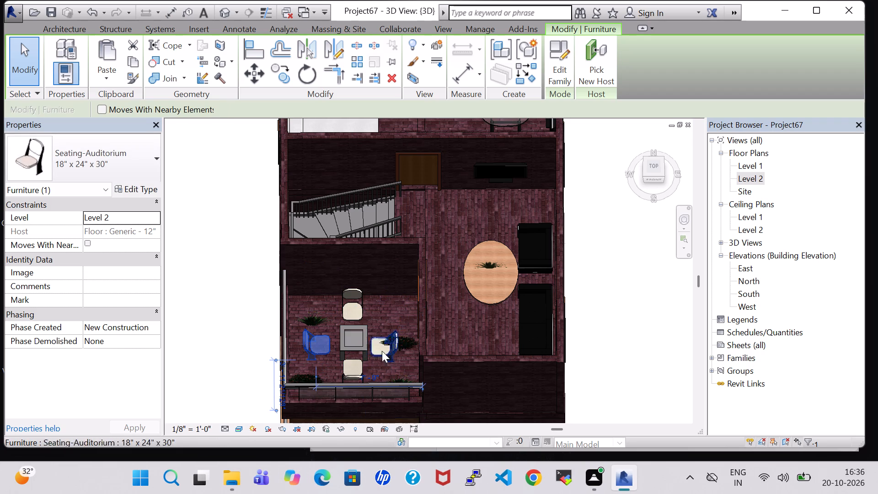
pyautogui.click(376, 352)
pyautogui.press('Up')
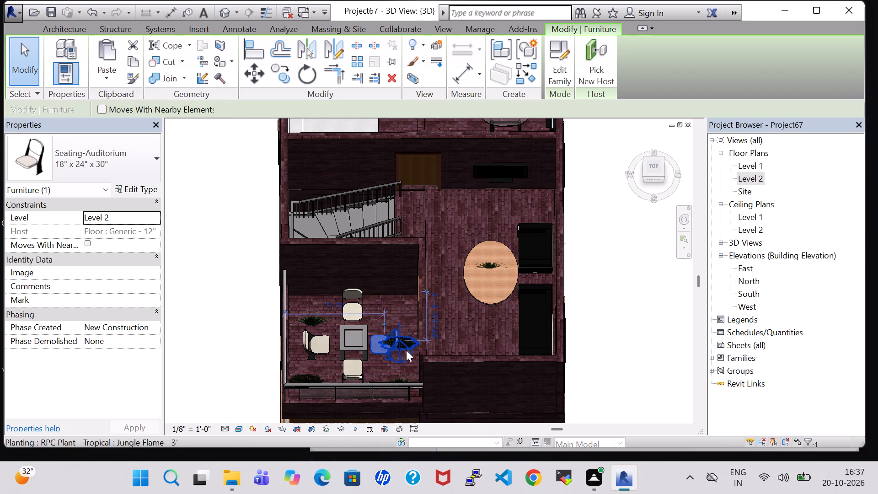
# Move the Jungle Flame - 3' plant beside the east balcony chair north and slightly west, toward the balcony's north wall.
pyautogui.click(406, 350)
pyautogui.press('Up')
pyautogui.press('Up')
pyautogui.press('Up')
pyautogui.press('Up')
pyautogui.press('Up')
pyautogui.press('Up')
pyautogui.press('Up')
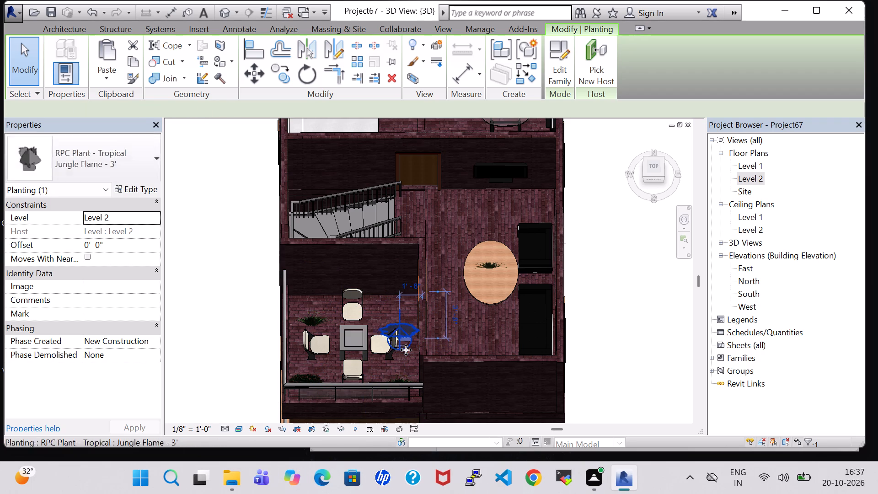
pyautogui.press('Up')
pyautogui.press('Up')
pyautogui.press('Up')
pyautogui.press('Up')
pyautogui.press('Up')
pyautogui.press('Up')
pyautogui.press('Up')
pyautogui.press('Up')
pyautogui.press('Up')
pyautogui.press('Up')
pyautogui.press('Up')
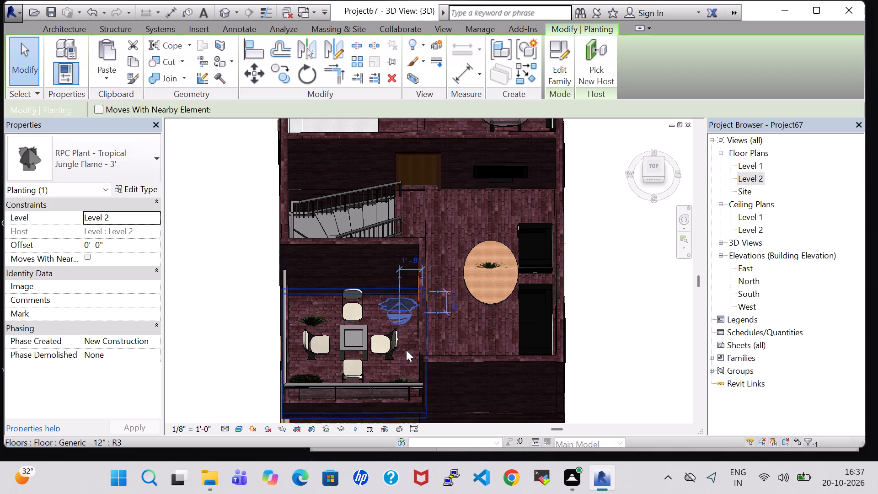
pyautogui.press('Up')
pyautogui.press('Up')
pyautogui.press('Up')
pyautogui.press('Up')
pyautogui.press('Left')
pyautogui.press('Left')
pyautogui.press('Left')
pyautogui.press('Left')
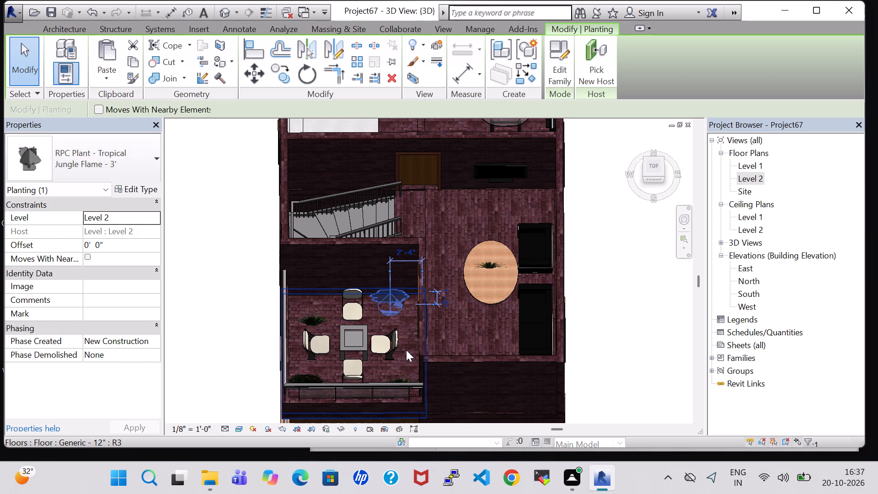
pyautogui.press('Left')
pyautogui.press('Left')
pyautogui.press('Up')
pyautogui.press('Up')
pyautogui.press('Up')
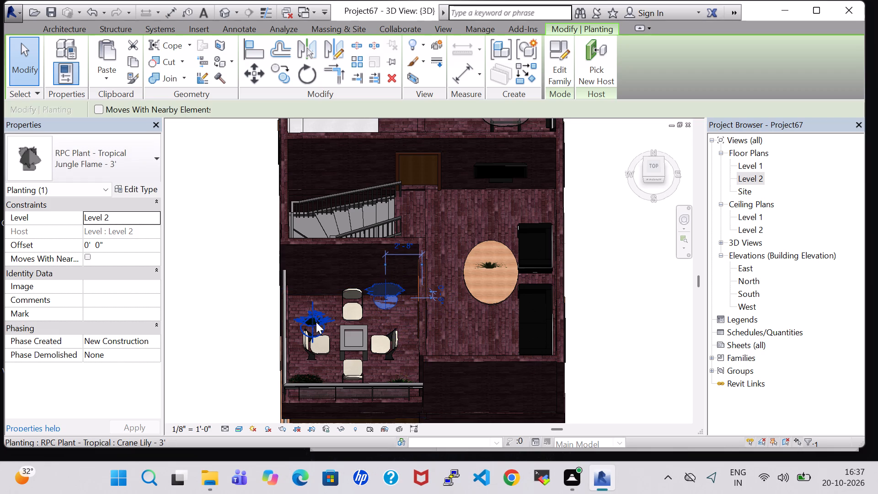
# Move the Crane Lily - 3' plant beside the west balcony chair north, toward the balcony's north wall.
pyautogui.click(308, 318)
pyautogui.press('Up')
pyautogui.press('Up')
pyautogui.press('Up')
pyautogui.press('Up')
pyautogui.press('Up')
pyautogui.press('Up')
pyautogui.press('Up')
pyautogui.press('Up')
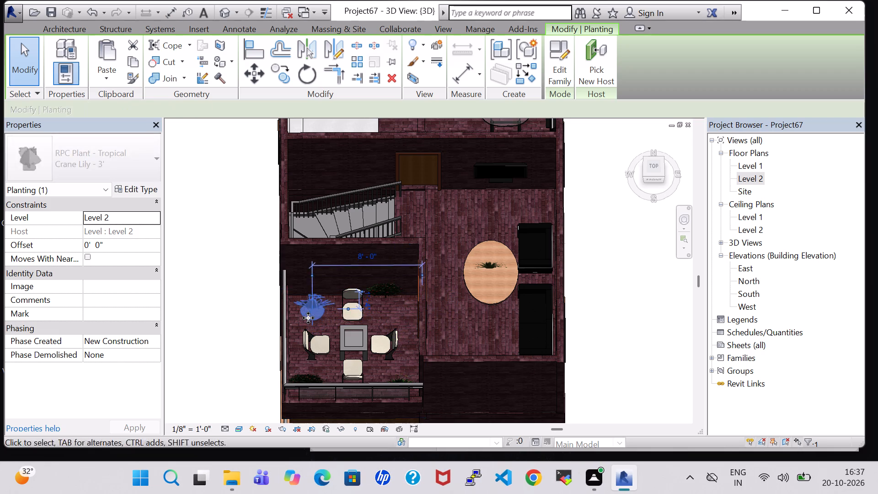
pyautogui.press('Up')
pyautogui.press('Up')
pyautogui.press('Up')
pyautogui.press('Up')
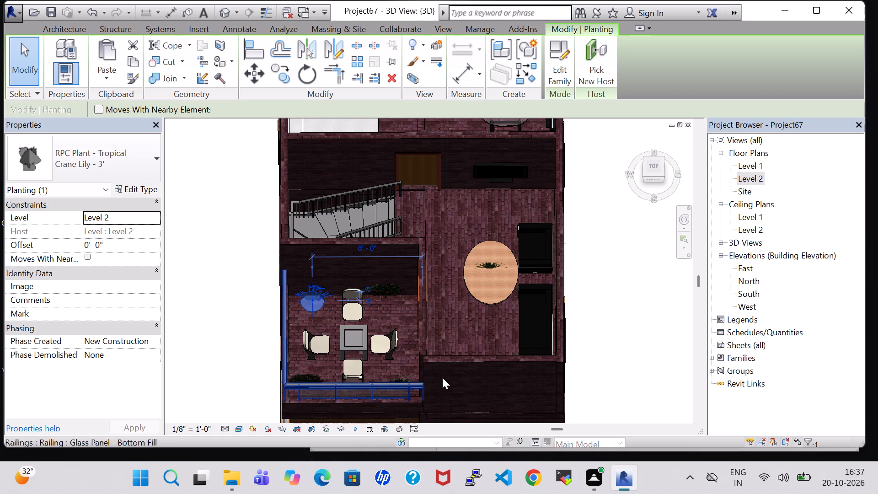
# In the Level 2 plan, nudge the northeast Jungle Flame - 3' balcony plant south until it clears the north wall.
pyautogui.doubleClick(747, 178)
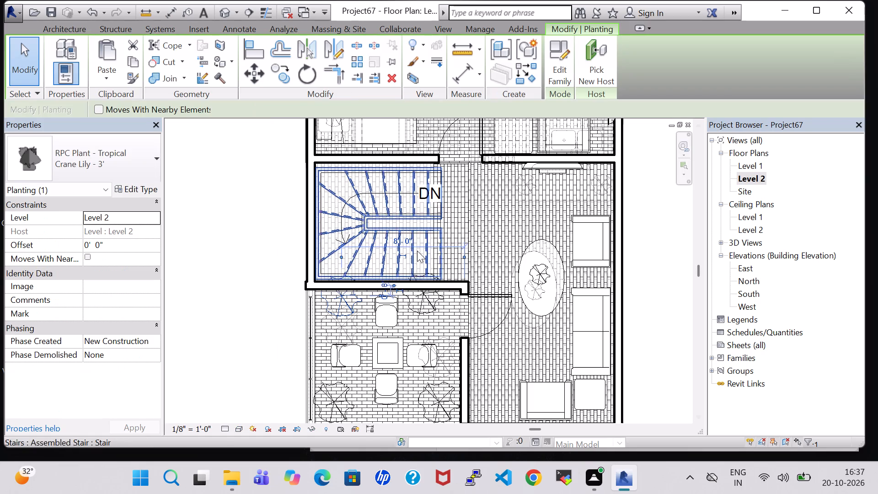
pyautogui.click(426, 306)
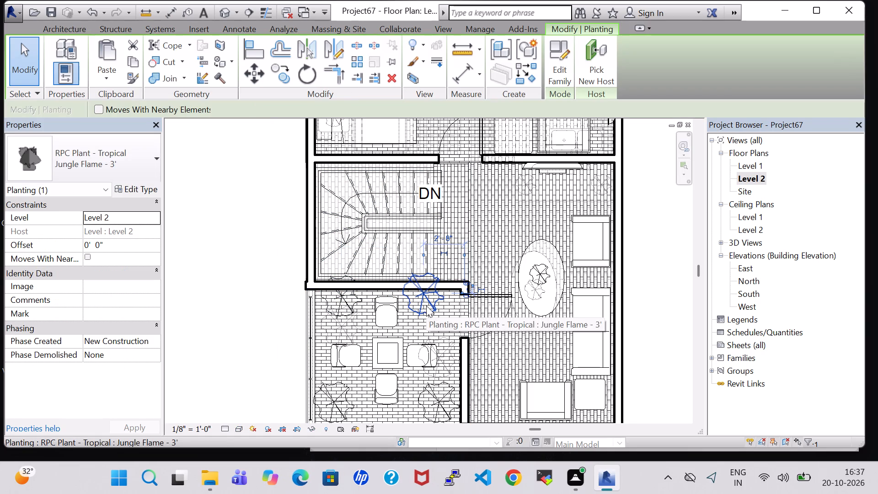
pyautogui.press('Down')
pyautogui.press('Down')
pyautogui.press('Down')
pyautogui.press('Down')
pyautogui.press('Down')
pyautogui.press('Down')
pyautogui.press('Down')
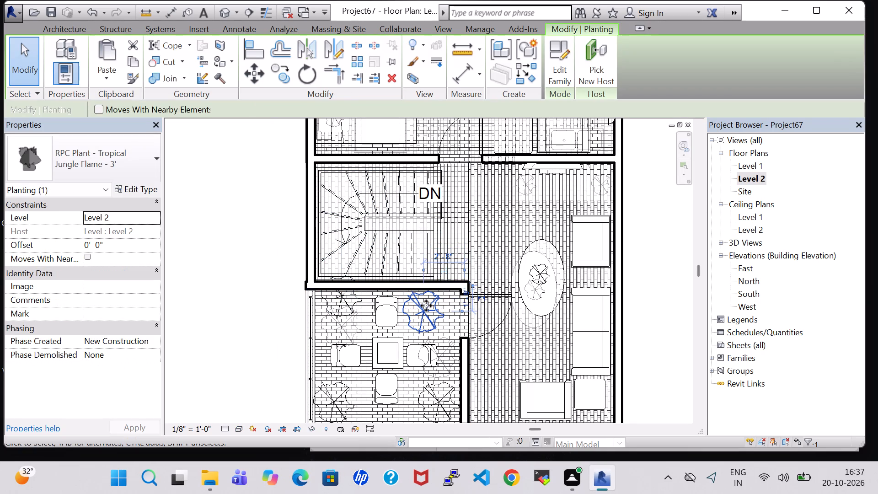
pyautogui.press('Down')
# Nudge the northwest Crane Lily - 3' balcony plant south, clear of the north wall and level with the Jungle Flame.
pyautogui.click(336, 304)
pyautogui.press('Down')
pyautogui.press('Down')
pyautogui.press('Down')
pyautogui.press('Down')
pyautogui.press('Down')
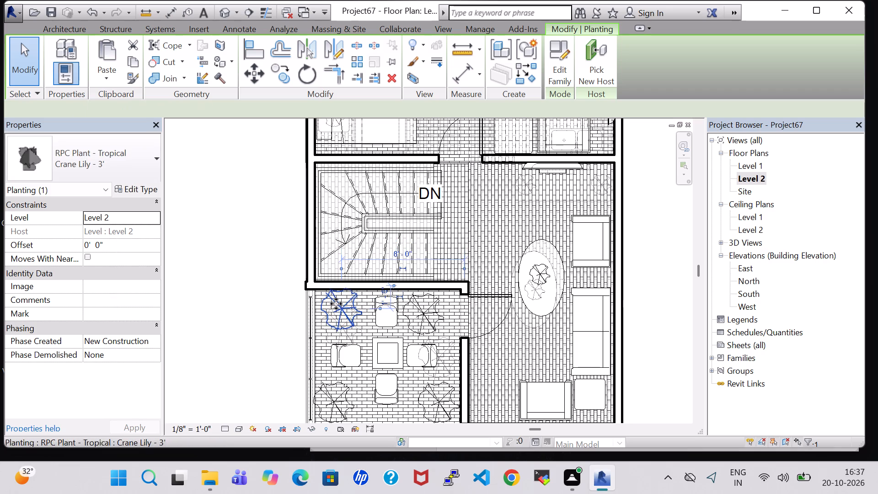
pyautogui.press('Down')
pyautogui.press('Down')
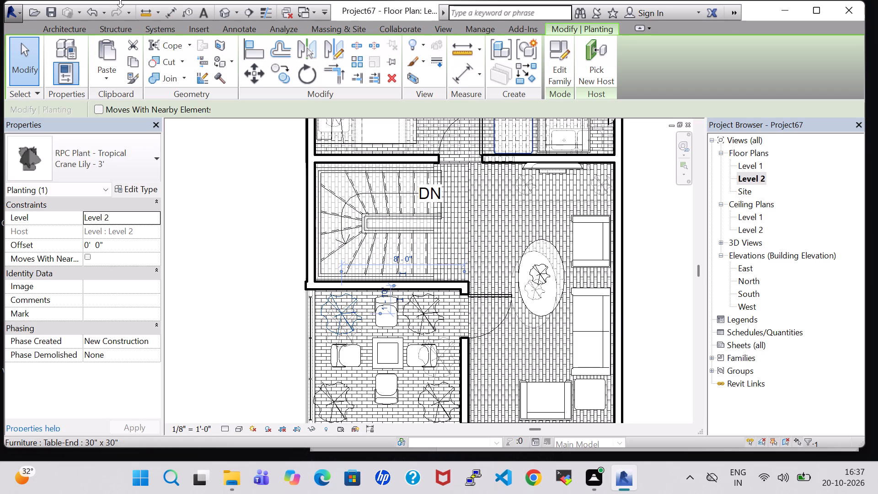
# Inspect the balcony's furniture and plants in the 3D view from the front, from above and at oblique angles.
pyautogui.click(227, 11)
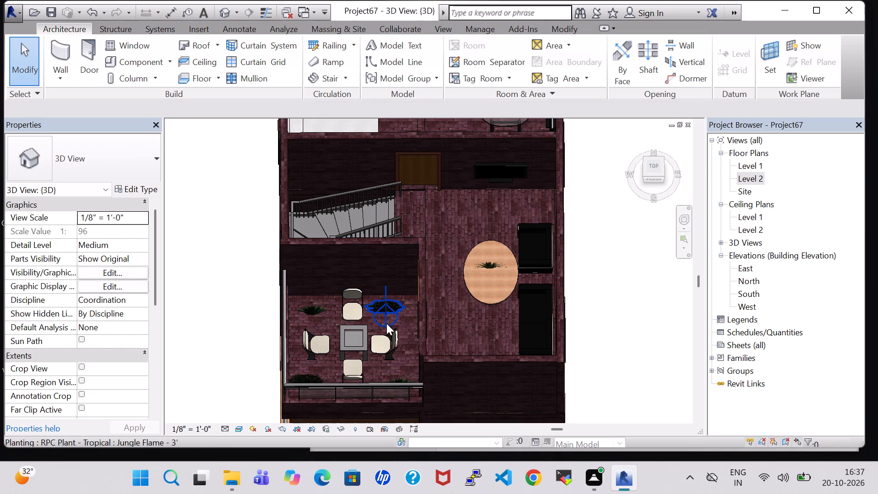
pyautogui.moveTo(610, 349); pyautogui.dragTo(612, 316, button='middle')
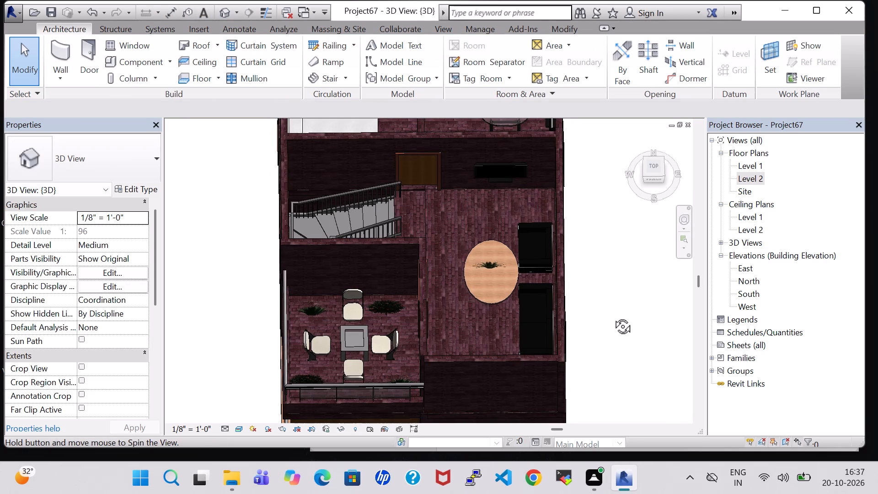
pyautogui.moveTo(612, 316); pyautogui.dragTo(610, 314, button='middle')
pyautogui.keyDown('shift'); pyautogui.moveTo(610, 314); pyautogui.dragTo(602, 310, button='middle'); pyautogui.keyUp('shift')
pyautogui.moveTo(629, 341); pyautogui.dragTo(611, 283, button='middle')
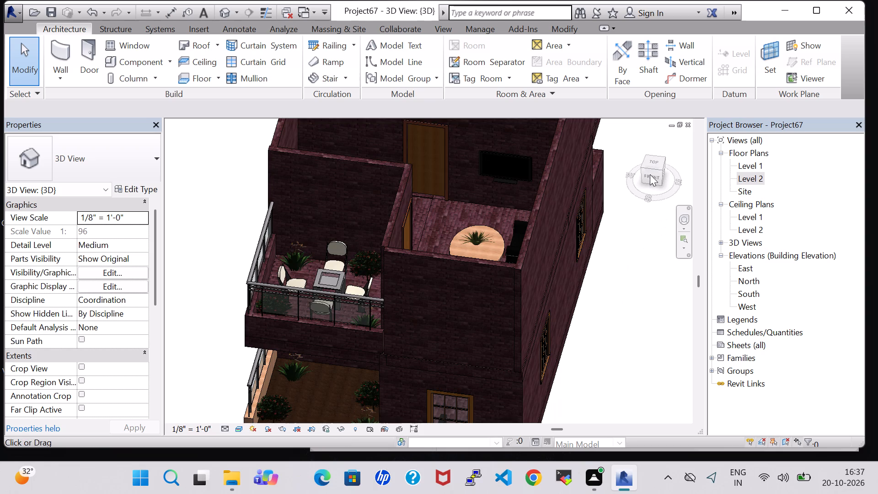
pyautogui.click(649, 174)
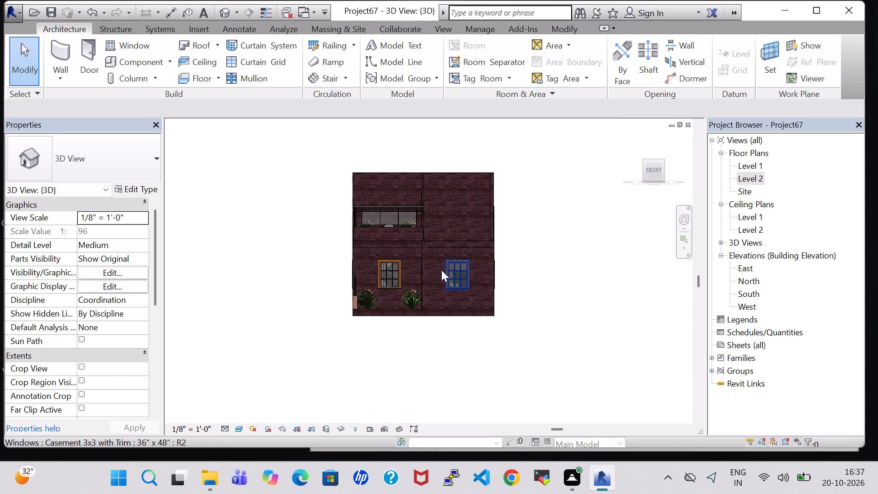
pyautogui.scroll(6, 433, 268)
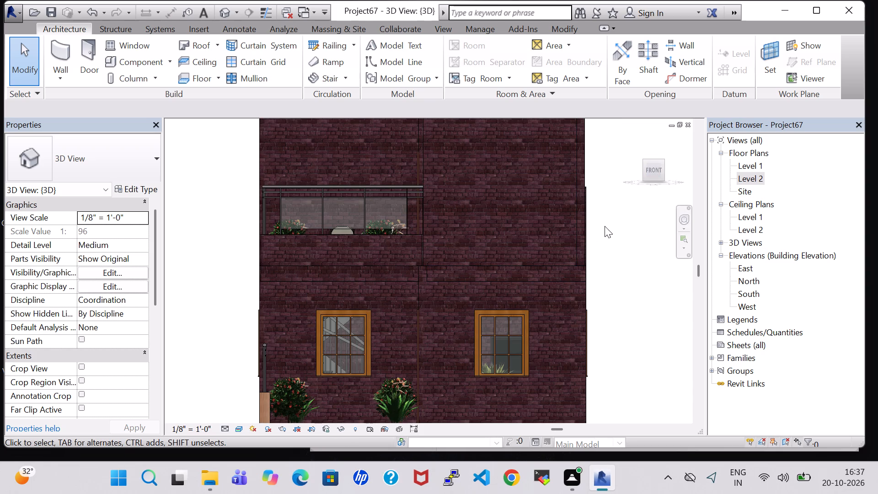
pyautogui.keyDown('shift'); pyautogui.moveTo(605, 226); pyautogui.dragTo(602, 286, button='middle'); pyautogui.keyUp('shift')
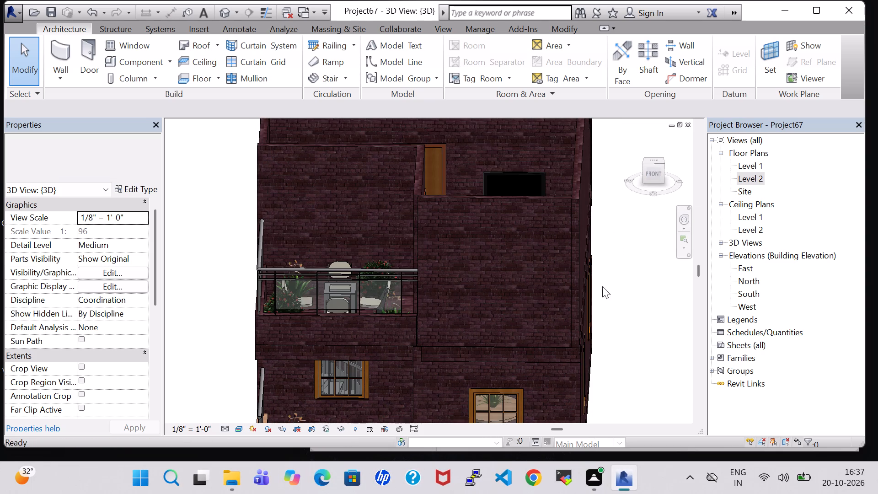
pyautogui.keyDown('shift'); pyautogui.moveTo(604, 259); pyautogui.dragTo(601, 308, button='middle'); pyautogui.keyUp('shift')
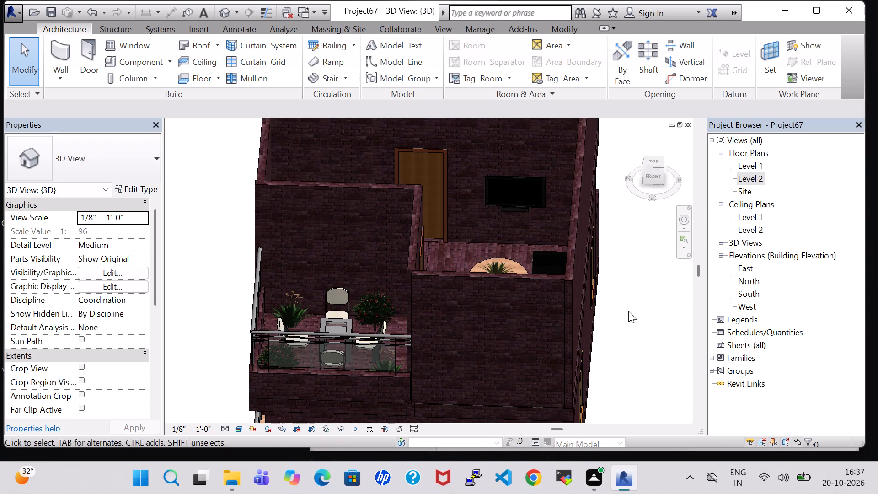
pyautogui.keyDown('shift'); pyautogui.moveTo(628, 311); pyautogui.dragTo(628, 339, button='middle'); pyautogui.keyUp('shift')
pyautogui.moveTo(628, 339); pyautogui.dragTo(625, 283, button='middle')
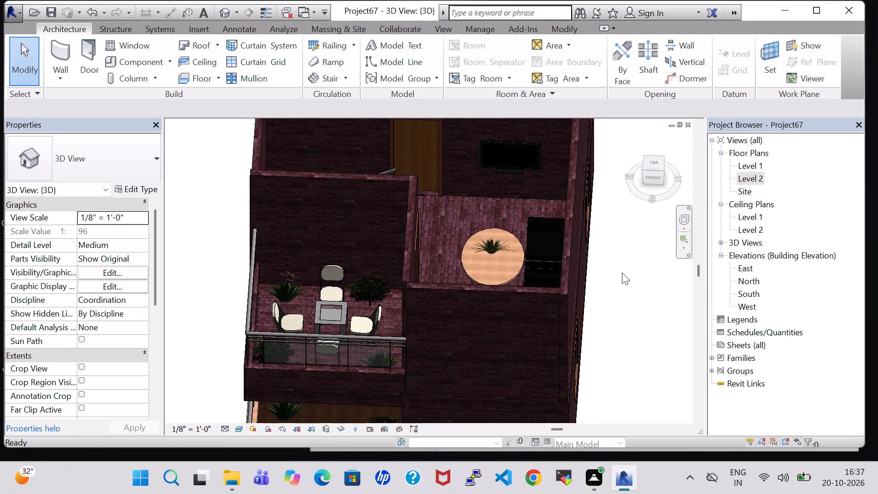
pyautogui.keyDown('shift'); pyautogui.moveTo(621, 264); pyautogui.dragTo(638, 310, button='middle'); pyautogui.keyUp('shift')
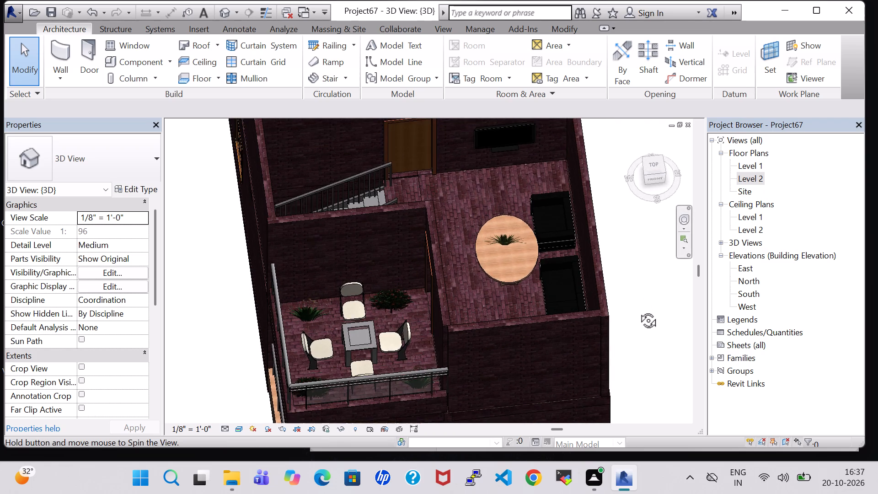
pyautogui.keyDown('shift'); pyautogui.moveTo(638, 310); pyautogui.dragTo(638, 311, button='middle'); pyautogui.keyUp('shift')
pyautogui.keyDown('shift'); pyautogui.moveTo(644, 300); pyautogui.dragTo(662, 278, button='middle'); pyautogui.keyUp('shift')
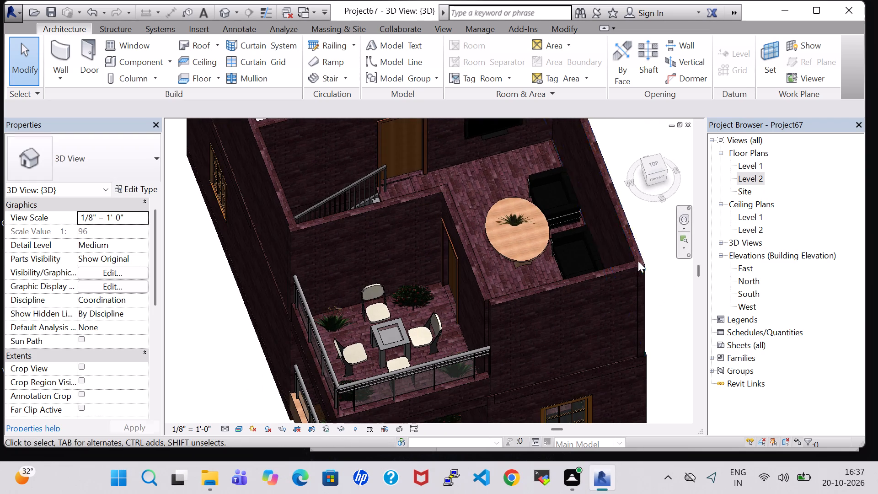
# Nudge the Single-Flush 34" x 84" door between hall and balcony slightly south along its wall.
pyautogui.keyDown('shift'); pyautogui.moveTo(467, 189); pyautogui.dragTo(513, 188, button='middle'); pyautogui.keyUp('shift')
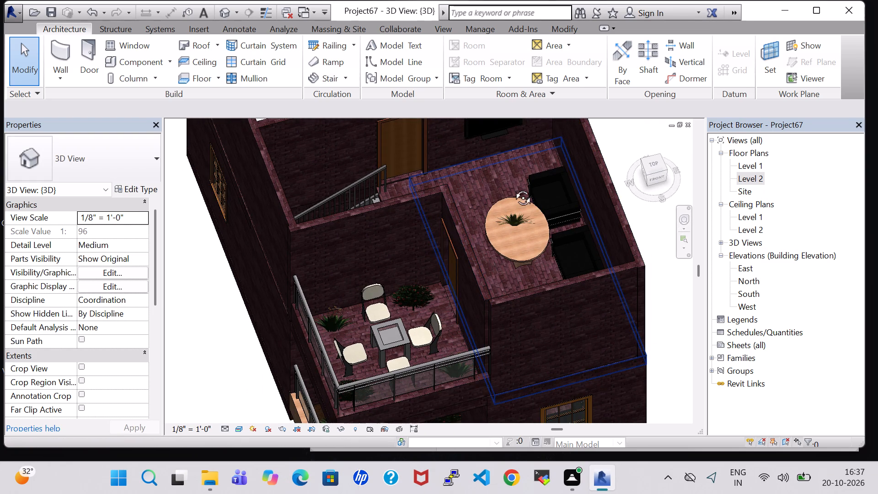
pyautogui.keyDown('shift'); pyautogui.moveTo(513, 188); pyautogui.dragTo(538, 188, button='middle'); pyautogui.keyUp('shift')
pyautogui.scroll(1, 549, 189)
pyautogui.click(530, 231)
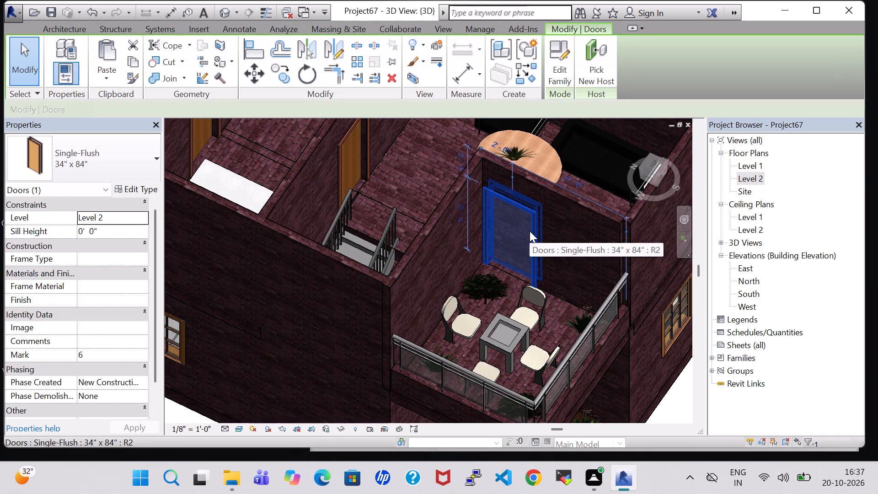
pyautogui.press('Right')
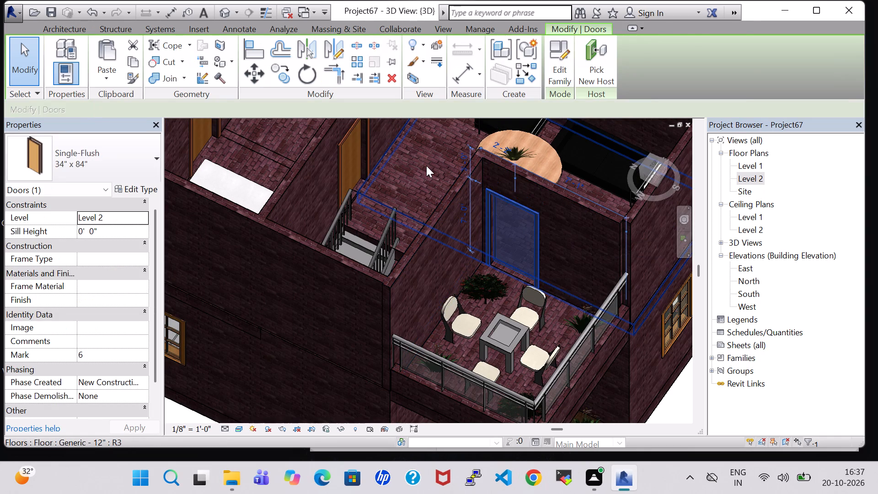
pyautogui.click(426, 166)
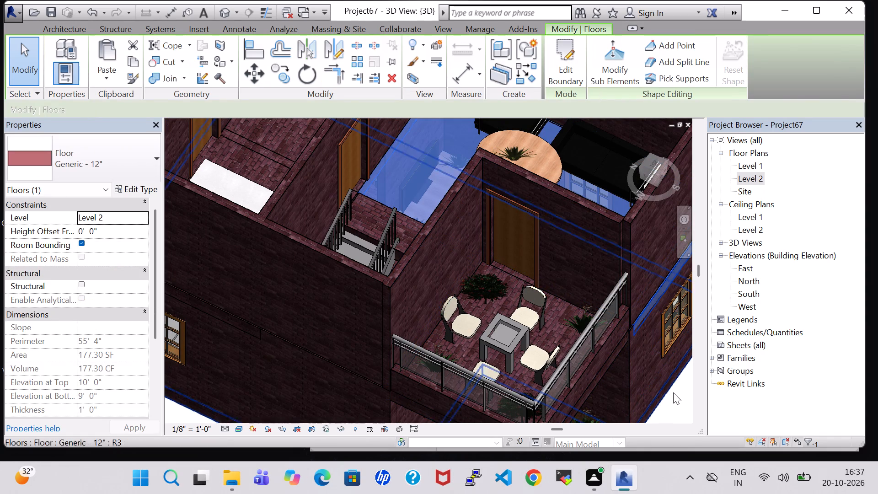
pyautogui.click(676, 400)
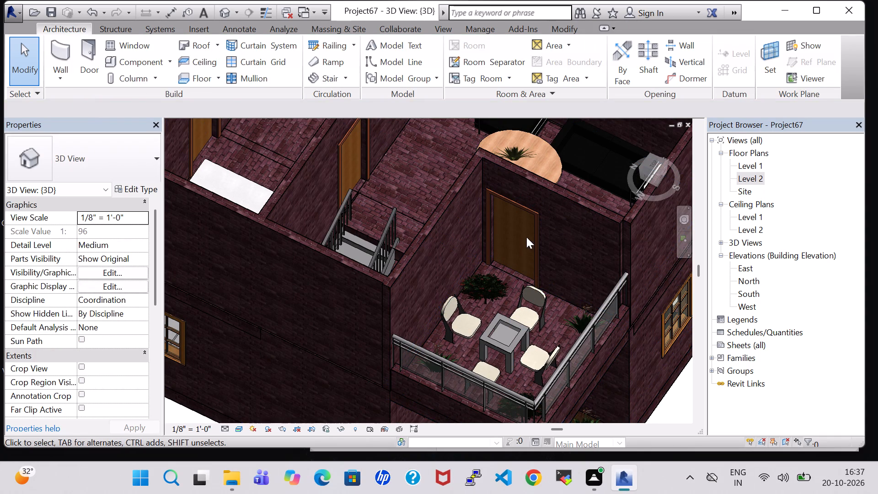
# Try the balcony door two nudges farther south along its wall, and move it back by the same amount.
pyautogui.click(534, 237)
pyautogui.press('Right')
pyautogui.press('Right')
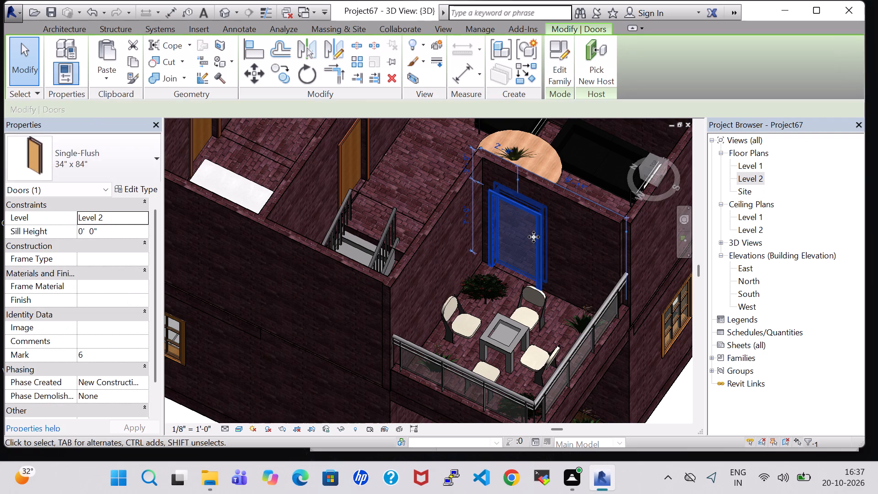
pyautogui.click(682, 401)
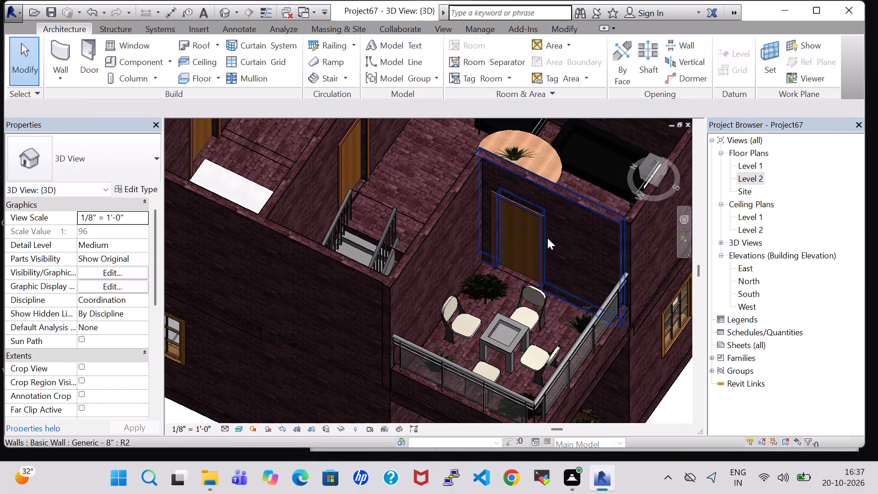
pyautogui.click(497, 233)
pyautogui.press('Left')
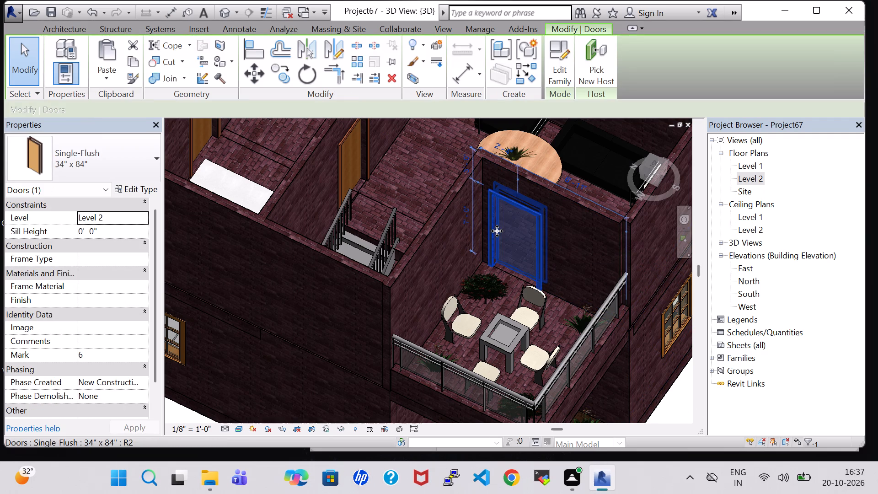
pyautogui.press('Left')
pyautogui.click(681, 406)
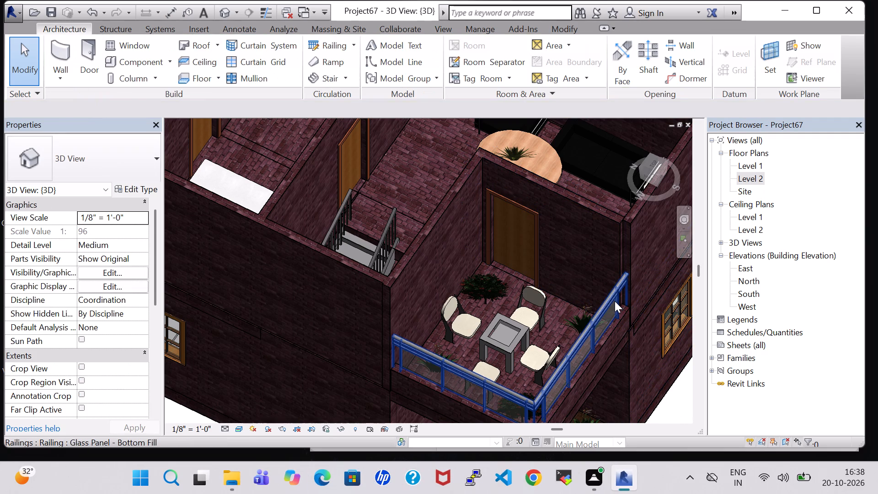
# Review the Level 2 floor plan and the balcony and hall in the 3D view.
pyautogui.keyDown('shift'); pyautogui.moveTo(615, 300); pyautogui.dragTo(510, 299, button='middle'); pyautogui.keyUp('shift')
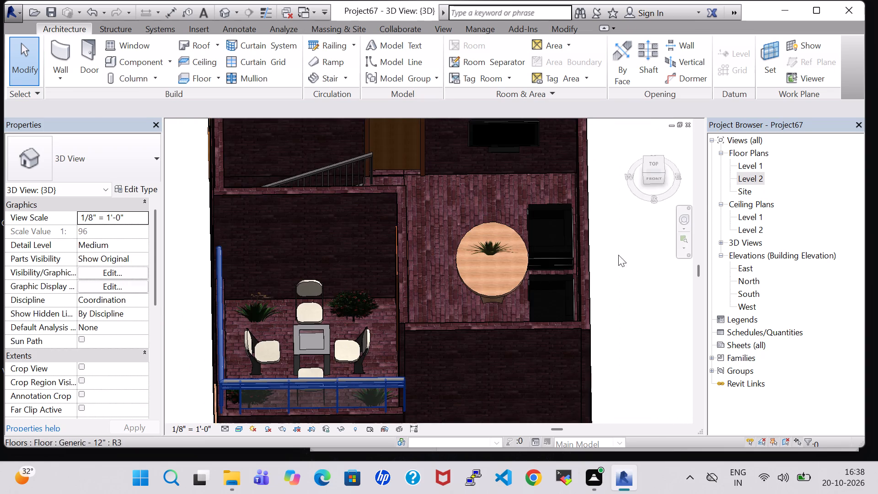
pyautogui.doubleClick(749, 174)
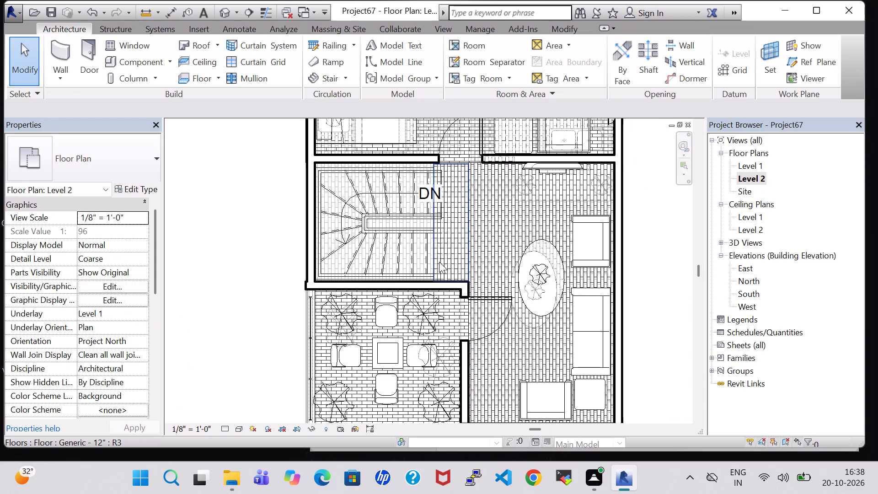
pyautogui.scroll(-3, 448, 293)
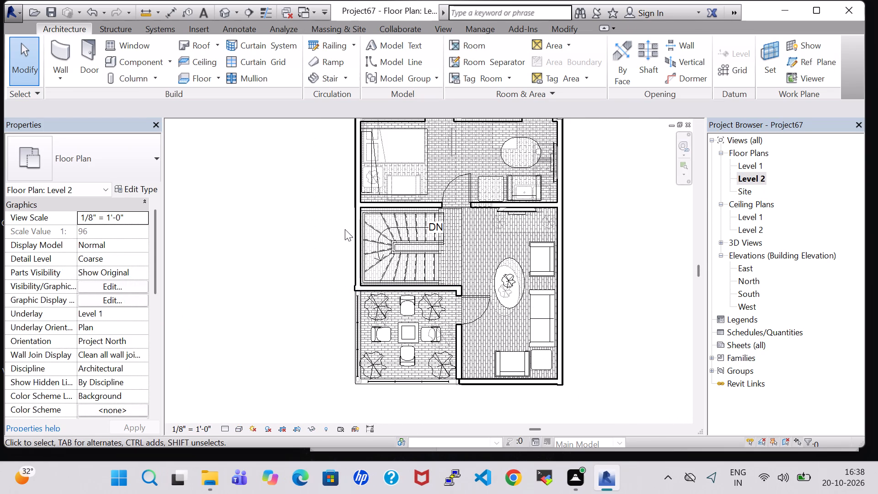
pyautogui.moveTo(321, 215); pyautogui.dragTo(322, 279, button='middle')
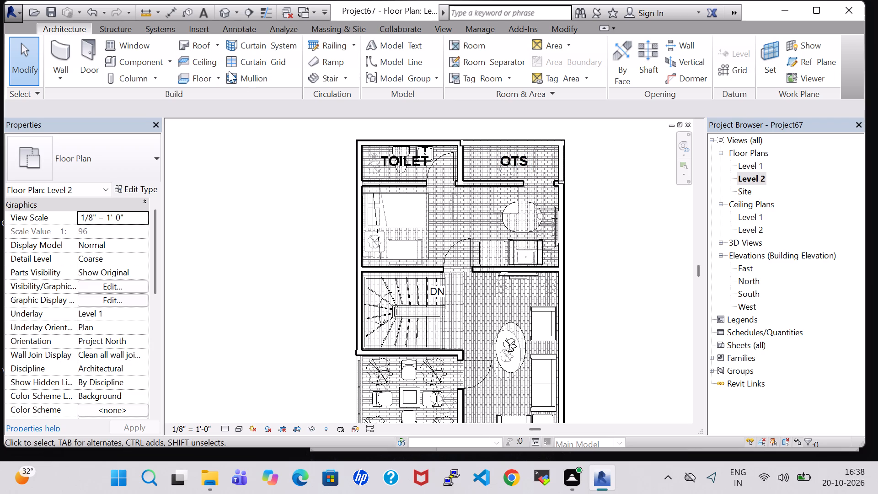
pyautogui.click(230, 12)
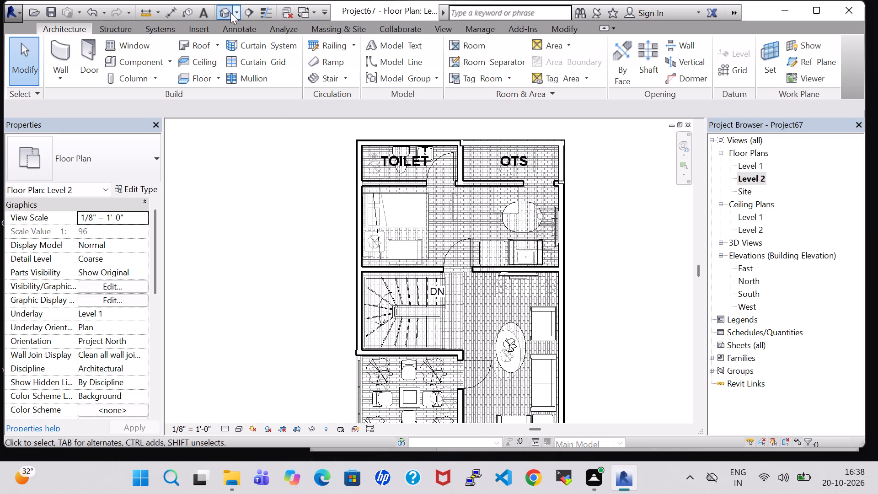
pyautogui.keyDown('shift'); pyautogui.moveTo(183, 270); pyautogui.dragTo(213, 273, button='middle'); pyautogui.keyUp('shift')
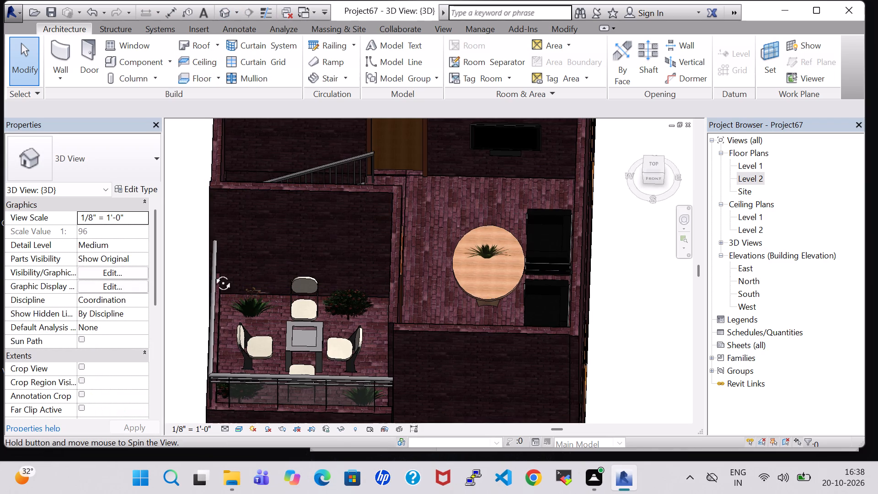
pyautogui.keyDown('shift'); pyautogui.moveTo(213, 273); pyautogui.dragTo(268, 277, button='middle'); pyautogui.keyUp('shift')
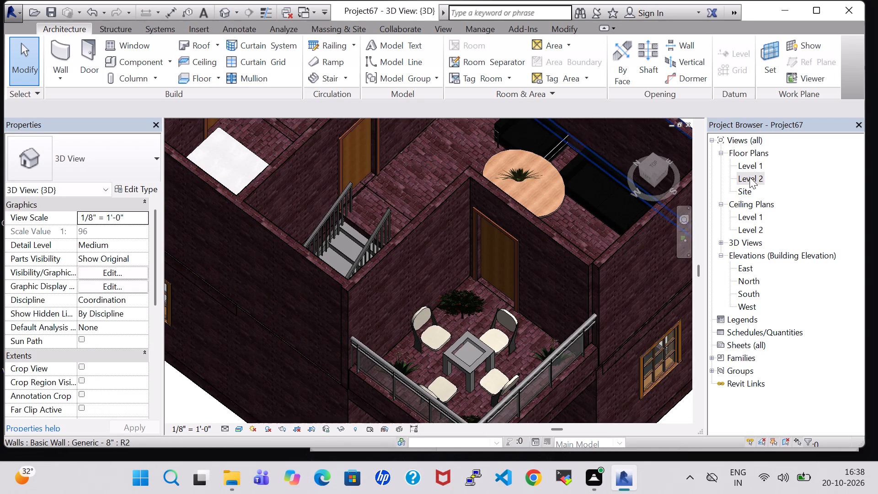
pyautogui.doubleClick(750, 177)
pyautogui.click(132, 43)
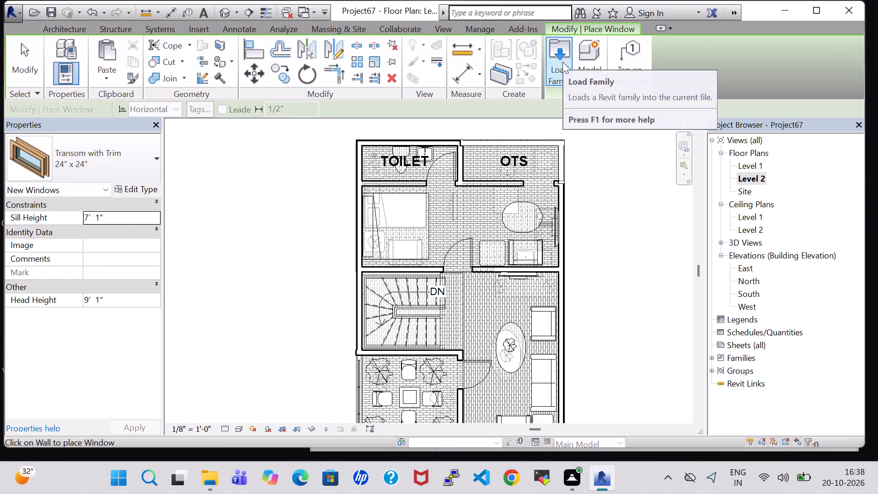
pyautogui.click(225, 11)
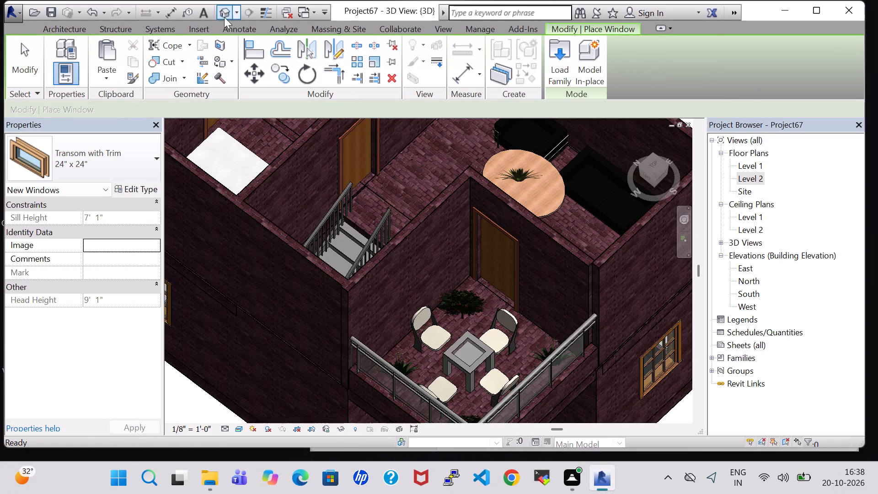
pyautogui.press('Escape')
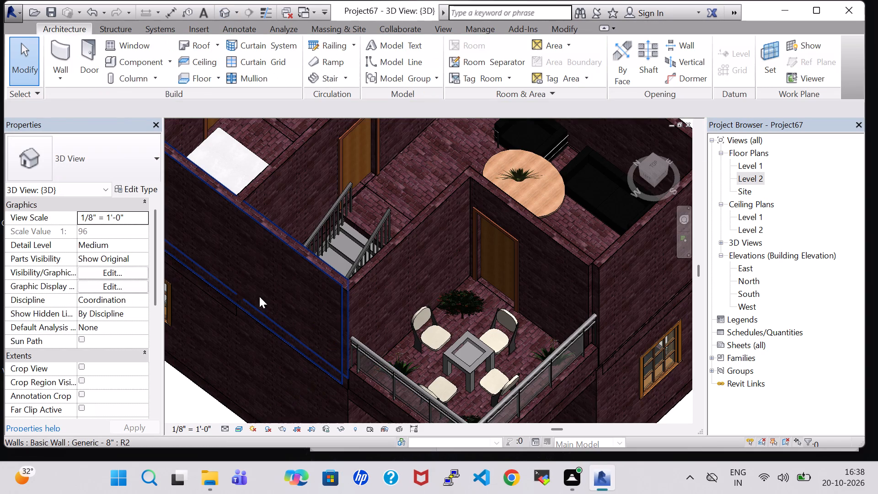
# Place Casement 3x3 with Trim 36" x 48" windows in Level 2's west wall, one centred on the bedroom and one on the staircase.
pyautogui.moveTo(259, 285); pyautogui.dragTo(393, 300, button='middle')
pyautogui.moveTo(344, 219); pyautogui.dragTo(350, 246, button='middle')
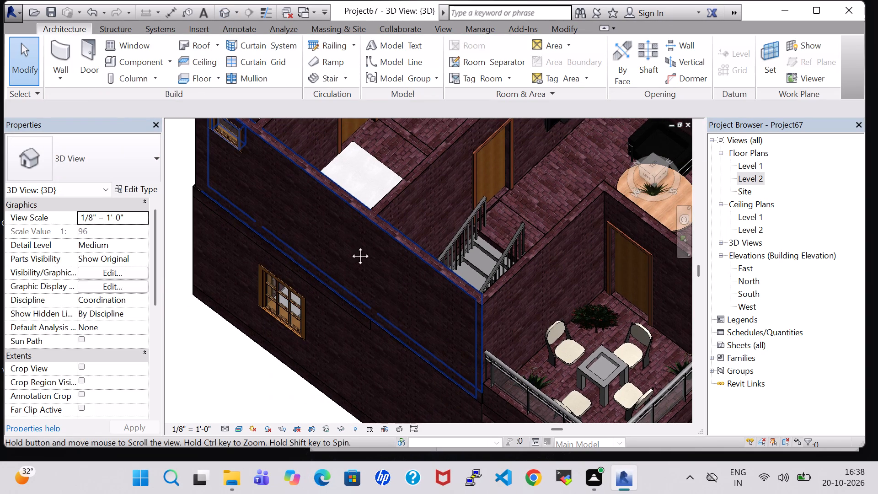
pyautogui.moveTo(350, 246); pyautogui.dragTo(359, 289, button='middle')
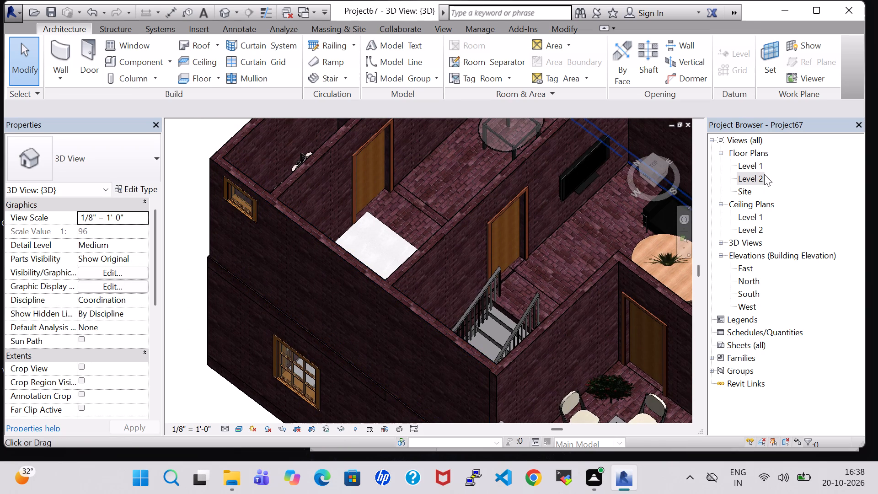
pyautogui.doubleClick(763, 174)
pyautogui.doubleClick(745, 180)
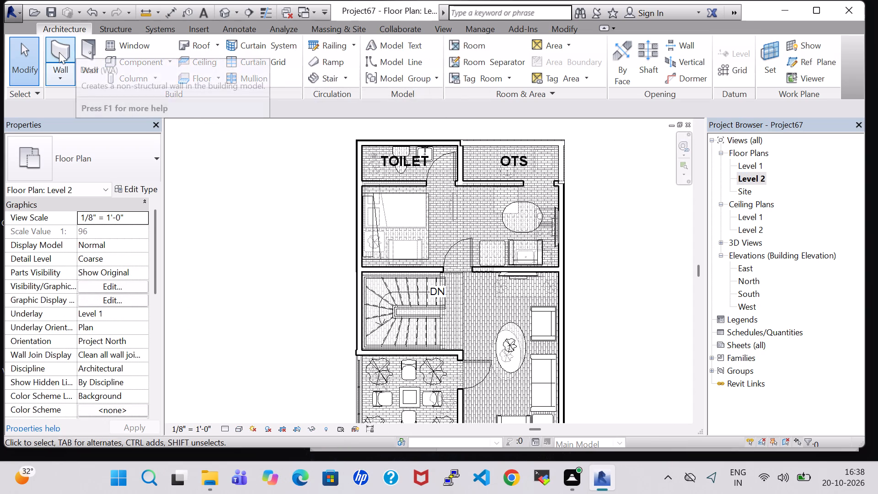
pyautogui.click(131, 48)
pyautogui.click(404, 190)
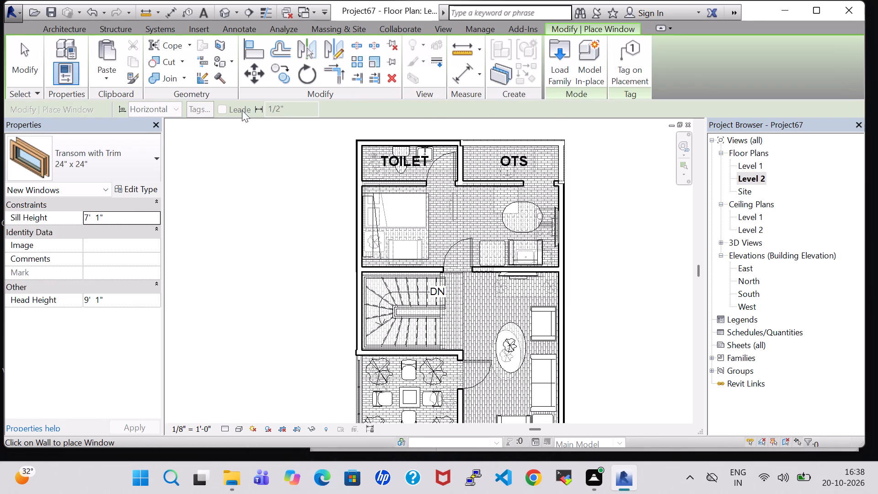
pyautogui.click(135, 137)
pyautogui.scroll(3, 89, 316)
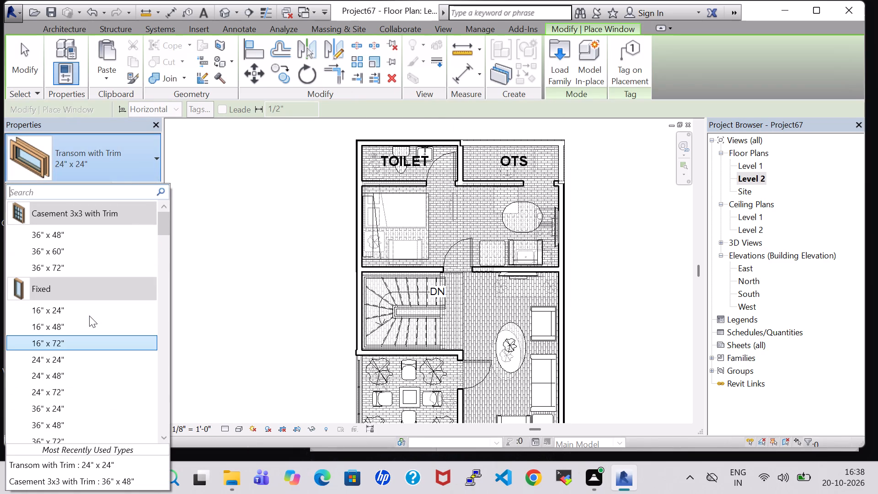
pyautogui.scroll(1, 89, 316)
pyautogui.click(86, 227)
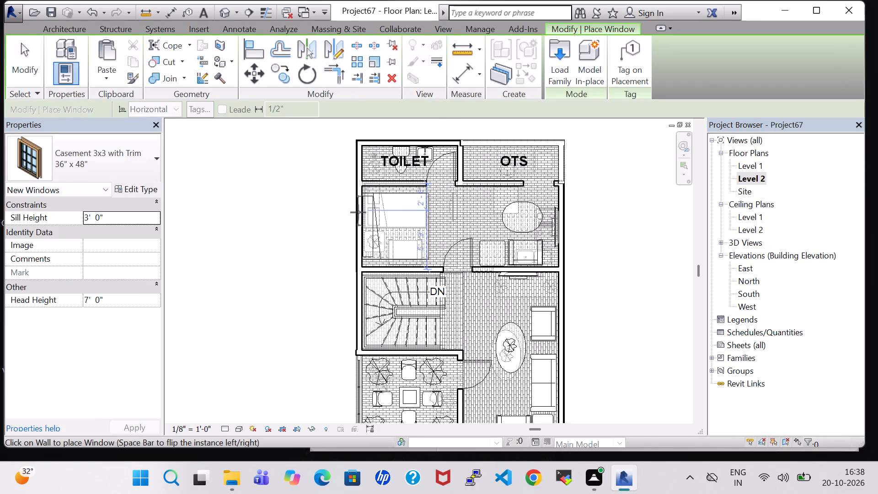
pyautogui.click(358, 226)
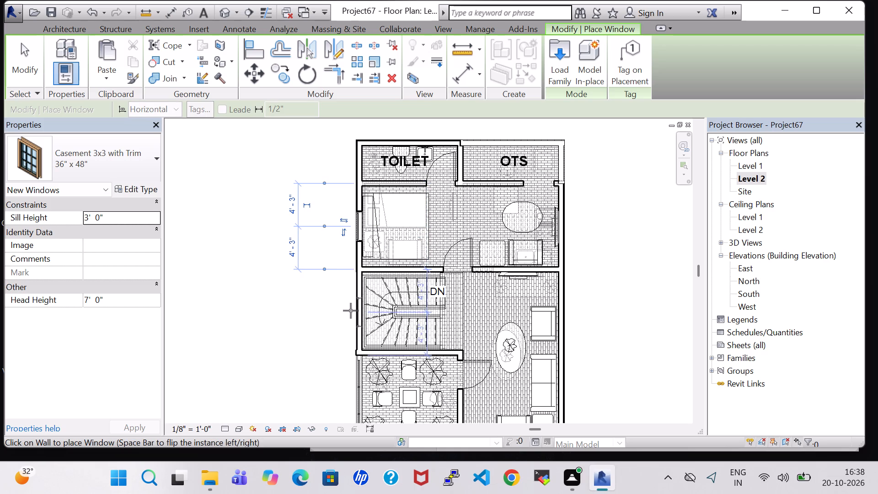
pyautogui.click(352, 311)
# Place Casement 3x3 with Trim 36" x 48" windows in the hall's south wall centre and east wall, the latter about 7'-7" from the north partition.
pyautogui.scroll(1, 347, 369)
pyautogui.moveTo(347, 369); pyautogui.dragTo(370, 323, button='middle')
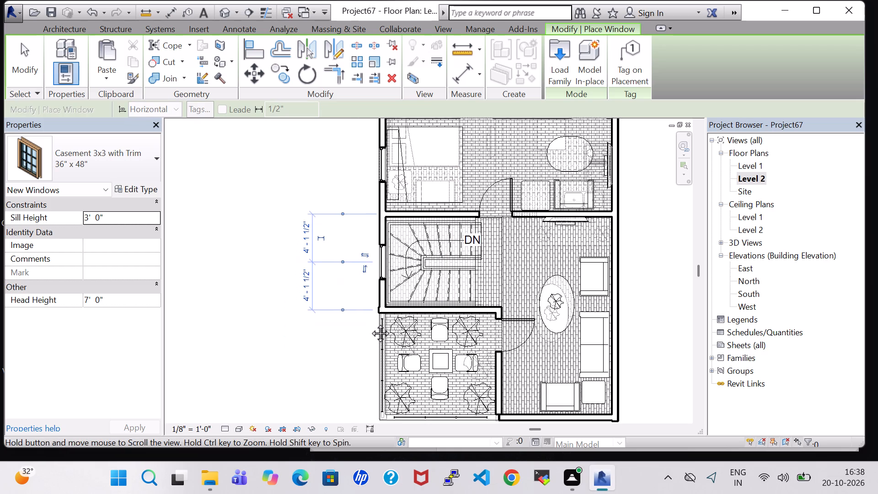
pyautogui.moveTo(370, 323); pyautogui.dragTo(369, 287, button='middle')
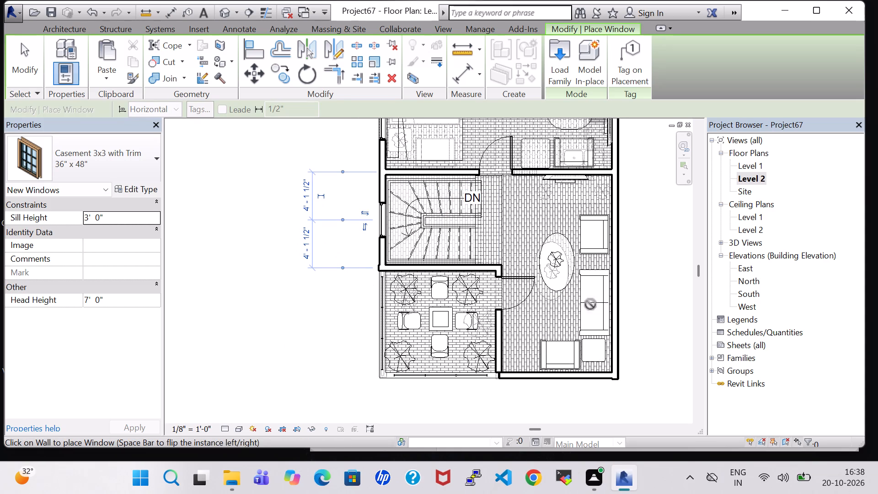
pyautogui.click(559, 383)
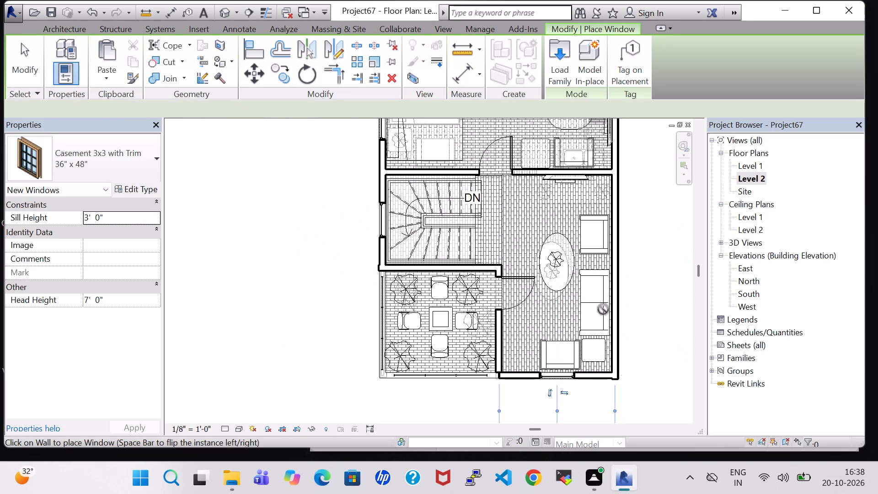
pyautogui.click(618, 260)
pyautogui.moveTo(624, 222); pyautogui.dragTo(628, 248, button='middle')
pyautogui.moveTo(628, 260); pyautogui.dragTo(628, 285, button='middle')
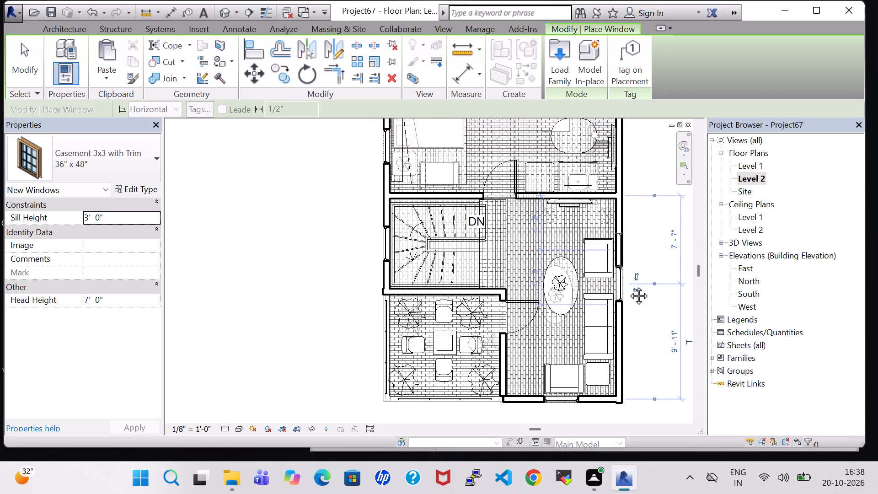
pyautogui.moveTo(628, 285); pyautogui.dragTo(628, 274, button='middle')
pyautogui.moveTo(626, 292); pyautogui.dragTo(617, 324, button='middle')
pyautogui.middleClick(617, 328)
pyautogui.moveTo(644, 258); pyautogui.dragTo(651, 349, button='middle')
pyautogui.scroll(1, 651, 349)
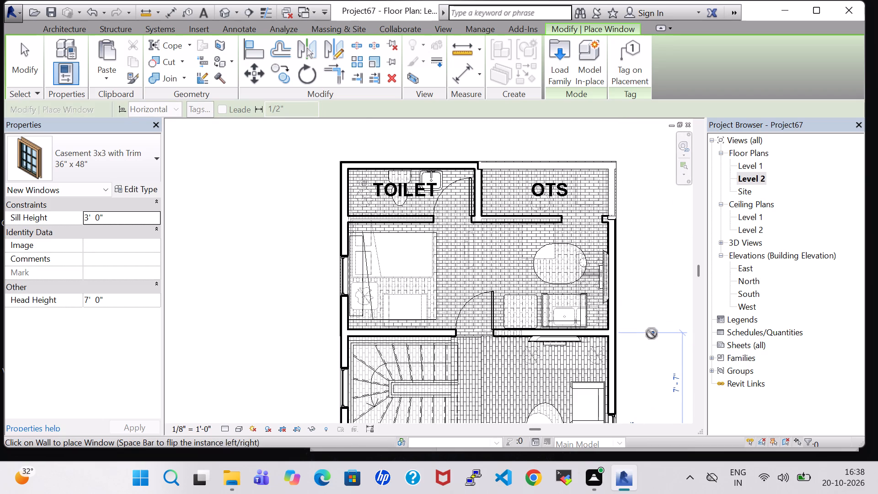
pyautogui.press('Escape')
pyautogui.press('Escape')
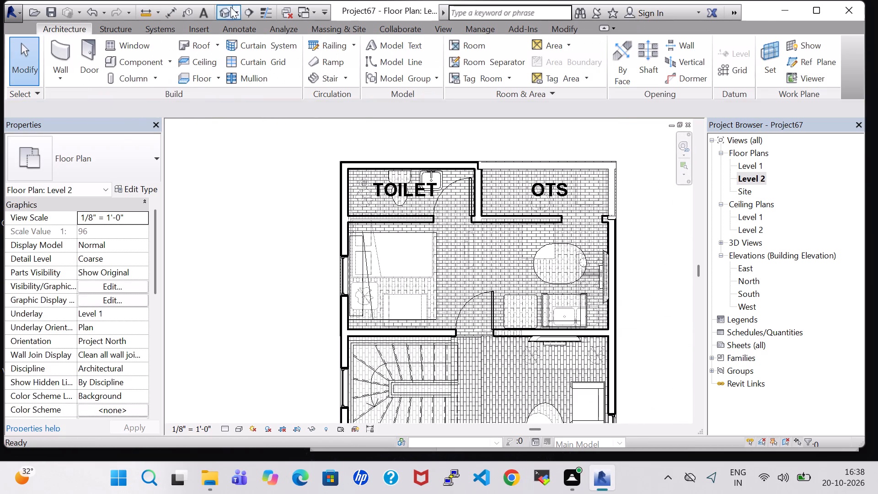
# Inspect the Level 2 windows, staircase, hall and balcony in the 3D view from several sides and from above.
pyautogui.click(225, 8)
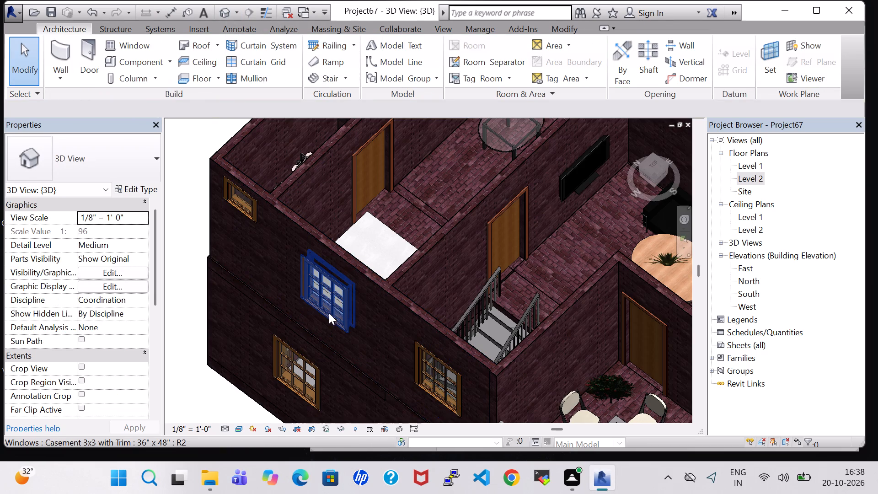
pyautogui.moveTo(192, 311); pyautogui.dragTo(156, 264, button='middle')
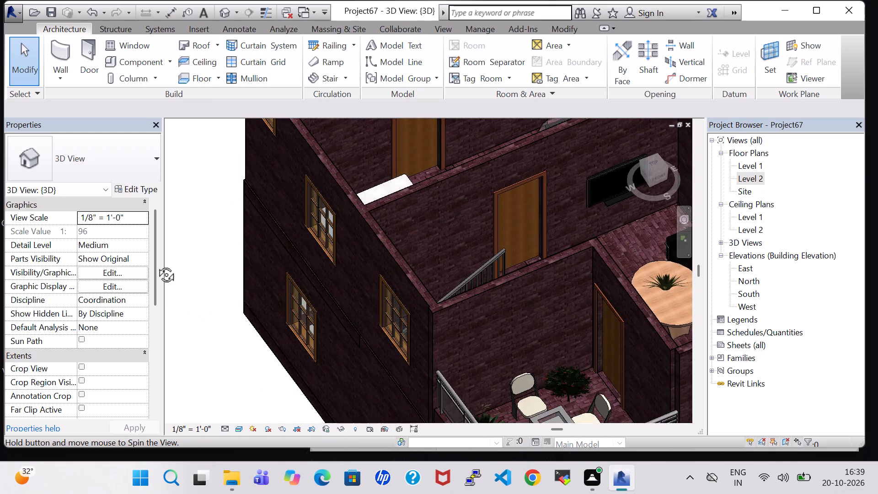
pyautogui.moveTo(156, 264); pyautogui.dragTo(151, 254, button='middle')
pyautogui.keyDown('shift'); pyautogui.moveTo(402, 225); pyautogui.dragTo(402, 280, button='middle'); pyautogui.keyUp('shift')
pyautogui.keyDown('shift'); pyautogui.moveTo(402, 280); pyautogui.dragTo(393, 336, button='middle'); pyautogui.keyUp('shift')
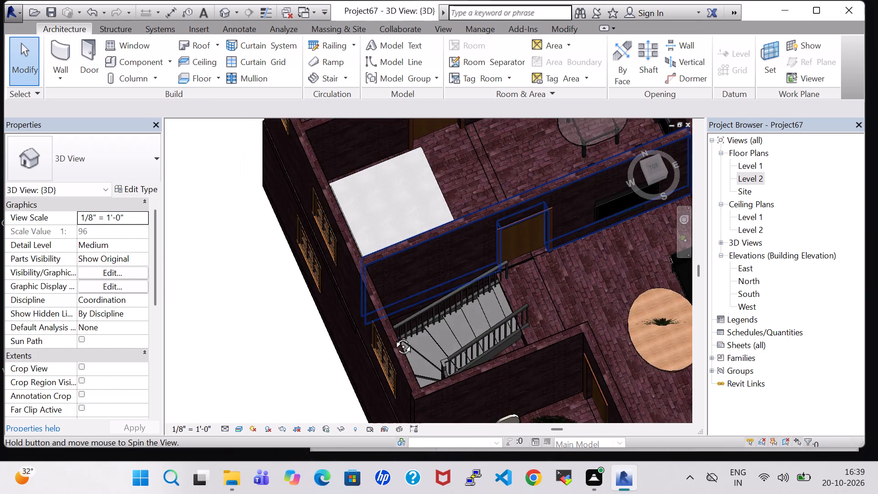
pyautogui.keyDown('shift'); pyautogui.moveTo(393, 336); pyautogui.dragTo(375, 199, button='middle'); pyautogui.keyUp('shift')
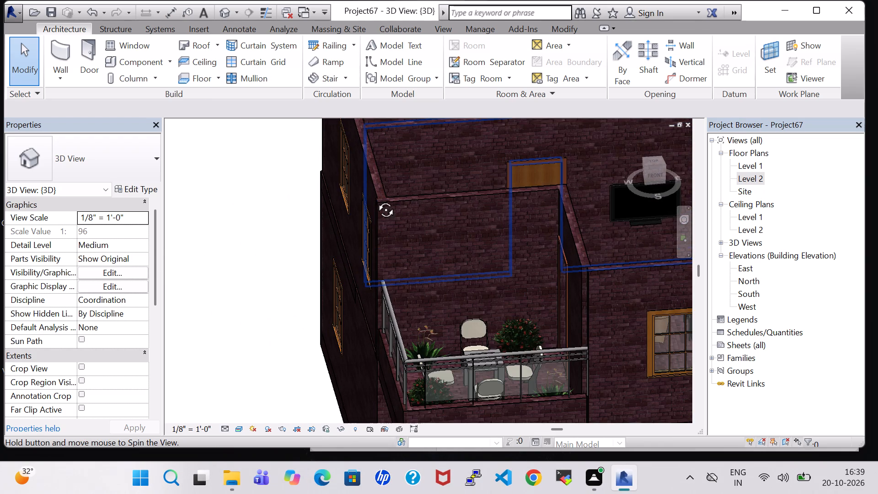
pyautogui.moveTo(488, 290); pyautogui.dragTo(450, 290, button='middle')
pyautogui.keyDown('shift'); pyautogui.moveTo(429, 290); pyautogui.dragTo(363, 285, button='middle'); pyautogui.keyUp('shift')
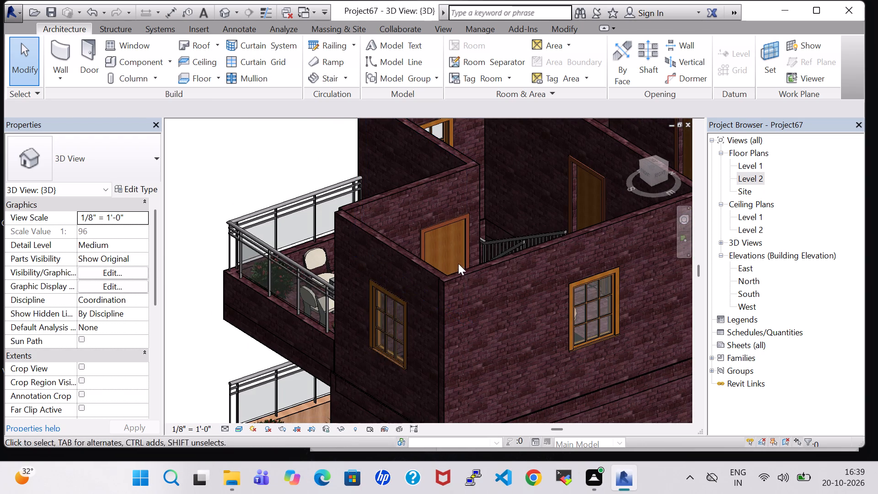
pyautogui.moveTo(495, 238); pyautogui.dragTo(454, 272, button='middle')
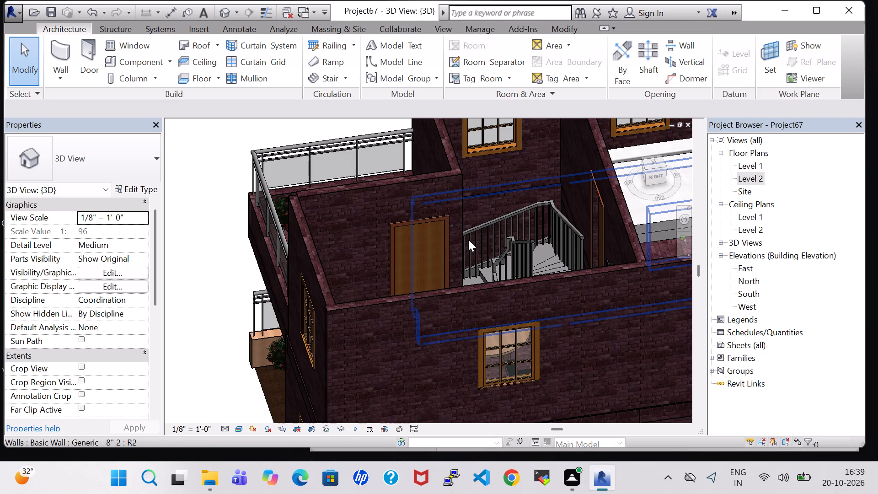
pyautogui.keyDown('shift'); pyautogui.moveTo(468, 240); pyautogui.dragTo(517, 364, button='middle'); pyautogui.keyUp('shift')
pyautogui.keyDown('shift'); pyautogui.moveTo(525, 332); pyautogui.dragTo(540, 332, button='middle'); pyautogui.keyUp('shift')
pyautogui.keyDown('shift'); pyautogui.middleClick(546, 332); pyautogui.keyUp('shift')
pyautogui.keyDown('shift'); pyautogui.middleClick(556, 332); pyautogui.keyUp('shift')
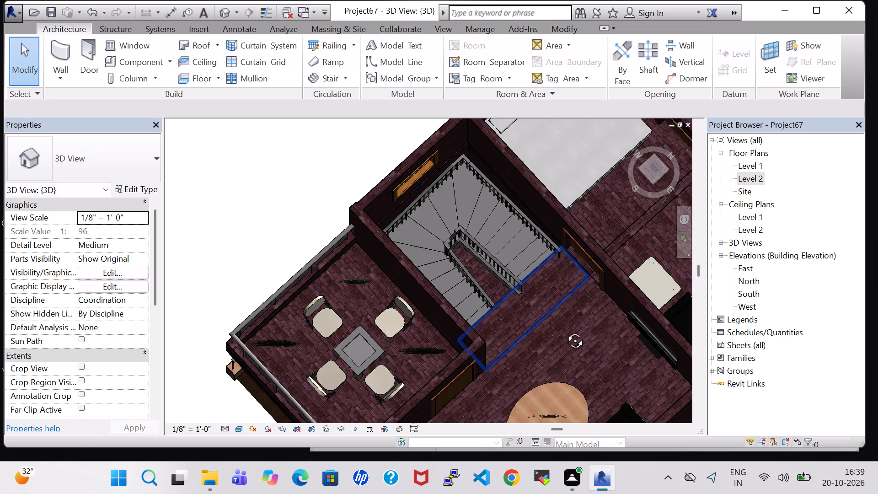
pyautogui.moveTo(565, 330); pyautogui.dragTo(594, 279, button='middle')
pyautogui.keyDown('shift'); pyautogui.scroll(1, 565, 330); pyautogui.keyUp('shift')
pyautogui.moveTo(597, 281); pyautogui.dragTo(623, 244, button='middle')
pyautogui.moveTo(597, 272); pyautogui.dragTo(594, 272, button='middle')
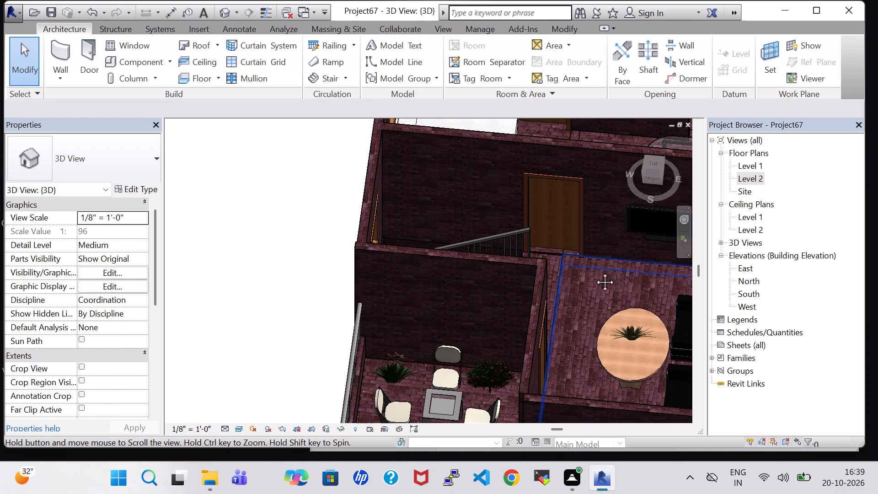
pyautogui.moveTo(594, 272); pyautogui.dragTo(430, 359, button='middle')
pyautogui.moveTo(441, 352); pyautogui.dragTo(448, 381, button='middle')
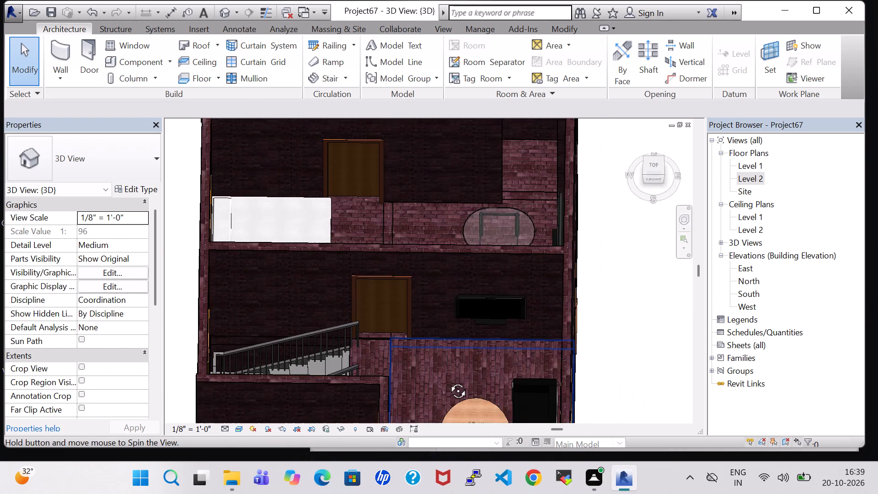
pyautogui.moveTo(448, 381); pyautogui.dragTo(463, 329, button='middle')
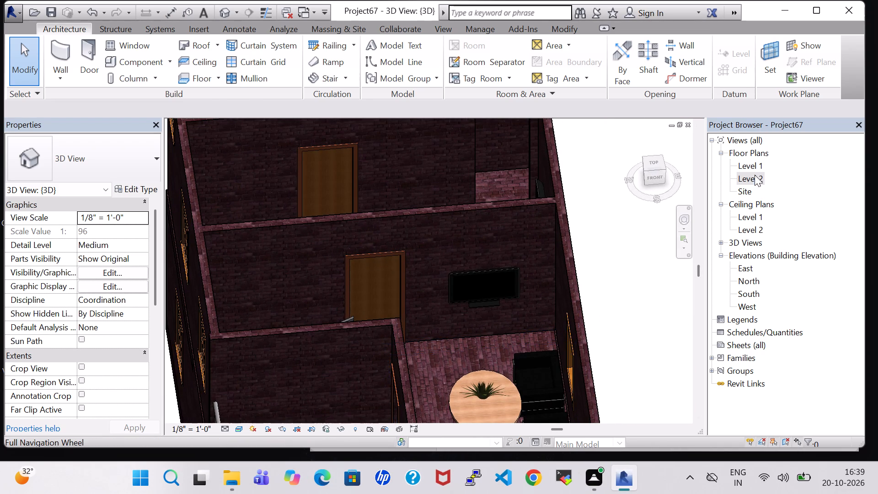
# Load the Cabinet-File 2 Drawer family from the US Imperial library's Furniture Storage folder for placement on Level 2.
pyautogui.doubleClick(755, 175)
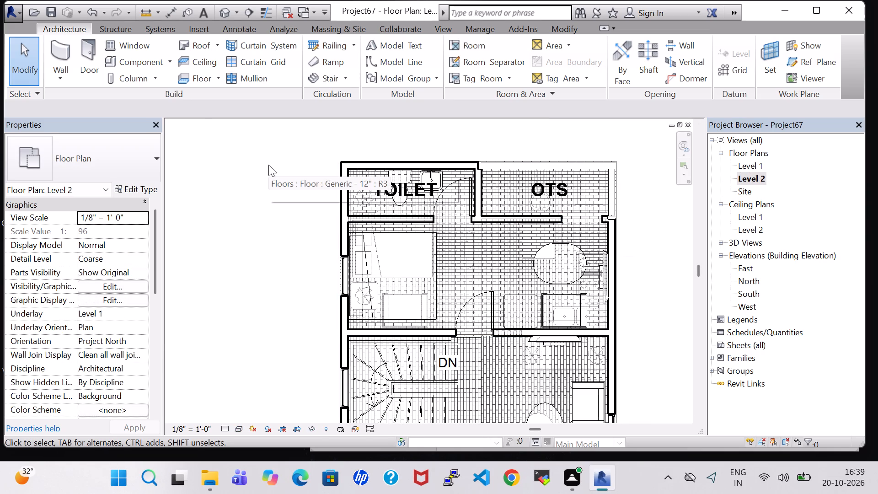
pyautogui.click(137, 64)
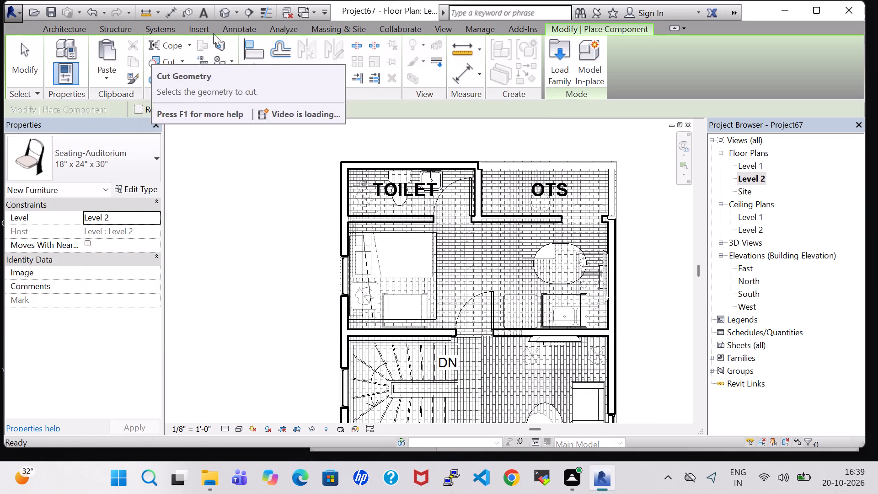
pyautogui.click(552, 66)
pyautogui.click(516, 318)
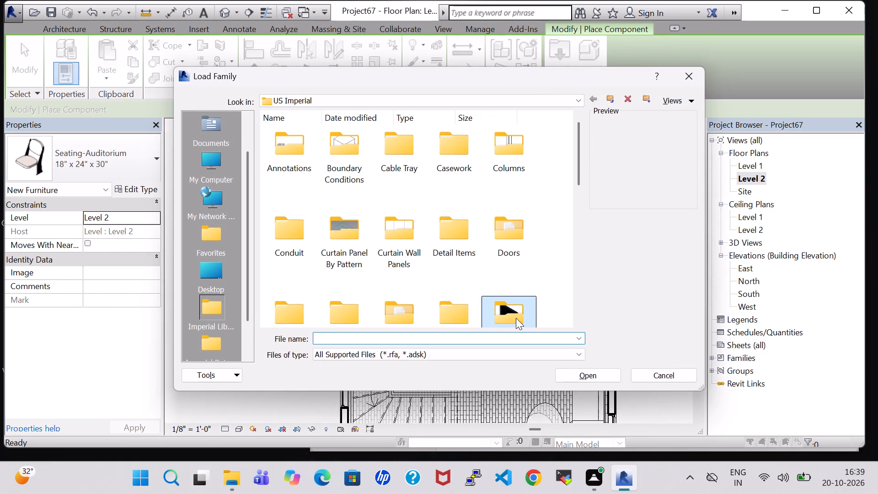
pyautogui.click(516, 318)
pyautogui.doubleClick(504, 304)
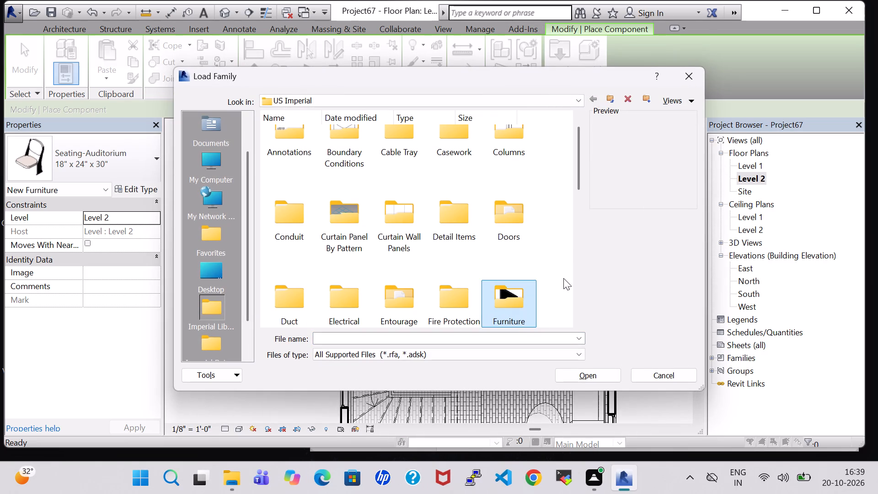
pyautogui.doubleClick(391, 161)
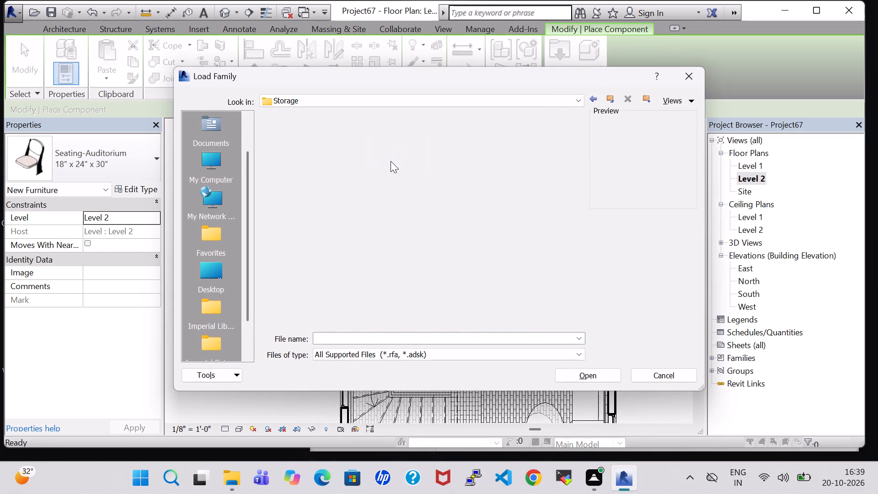
pyautogui.click(297, 142)
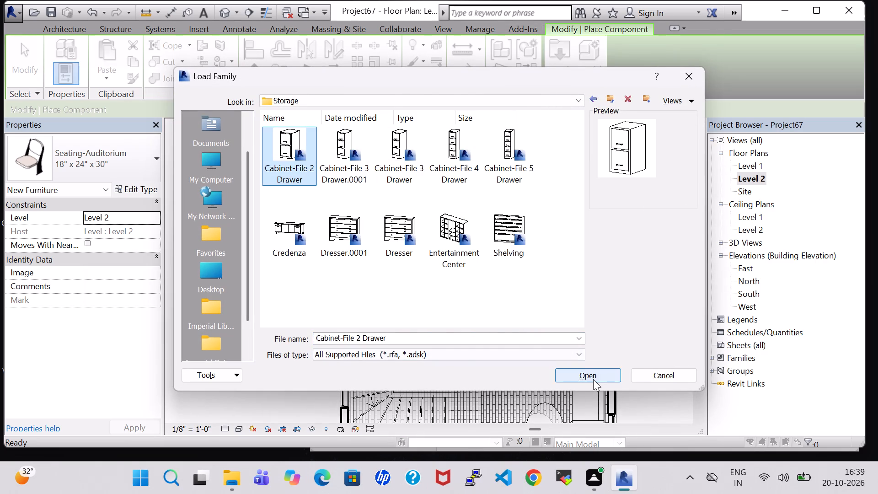
pyautogui.click(593, 379)
# Place one Cabinet-File 2 Drawer 15" x 18" in the bedroom against the wall below the OTS.
pyautogui.scroll(5, 513, 247)
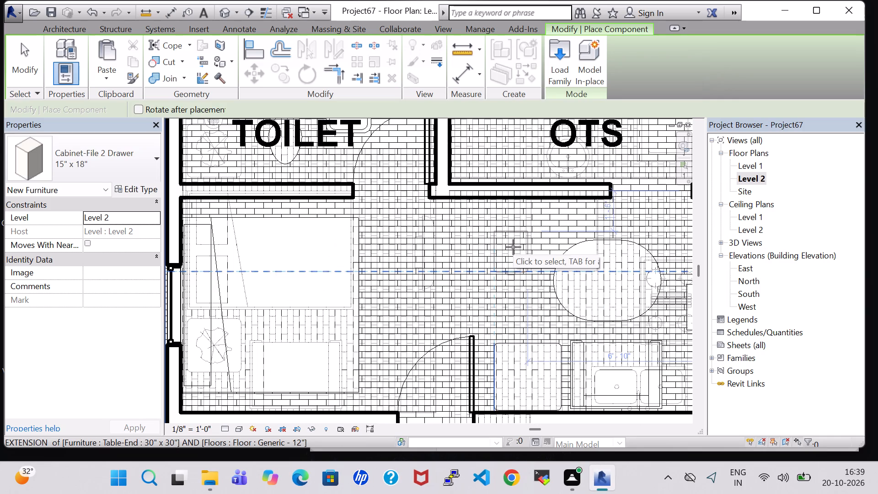
pyautogui.click(503, 220)
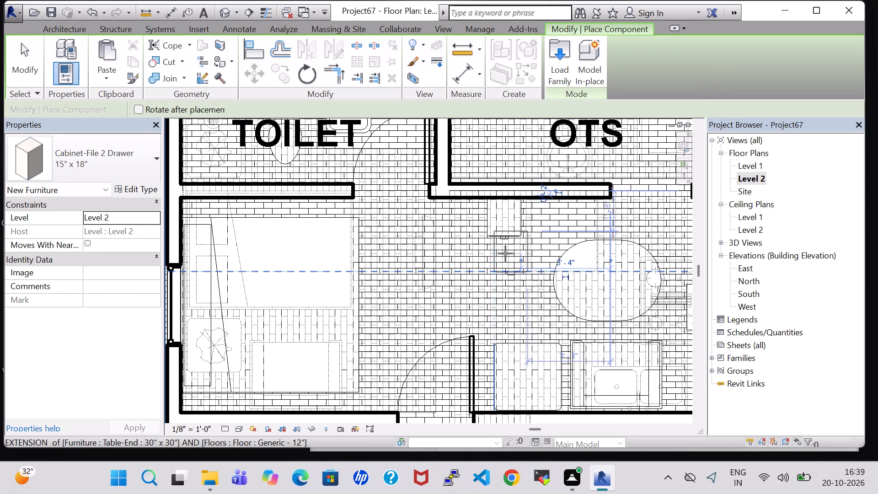
pyautogui.press('Escape')
pyautogui.press('Escape')
# Nudge the file cabinet three increments south so it sits clear of the OTS wall.
pyautogui.click(504, 235)
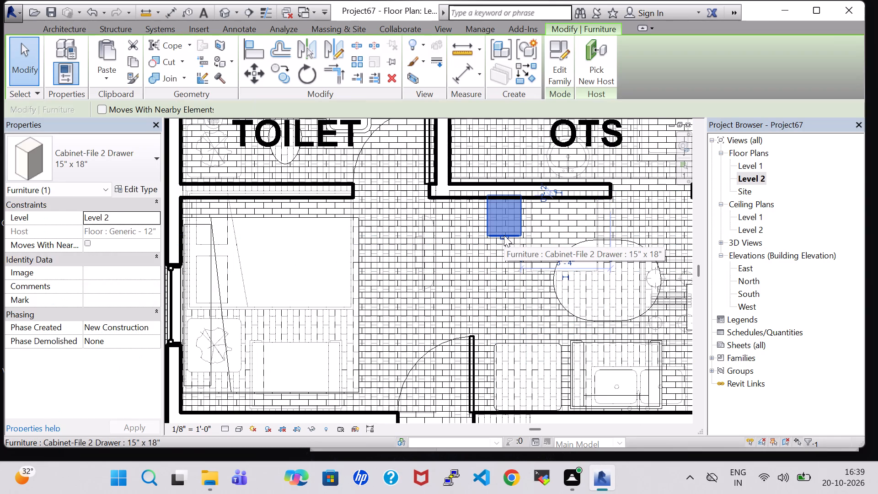
pyautogui.press('Down')
pyautogui.press('Down')
pyautogui.press('Down')
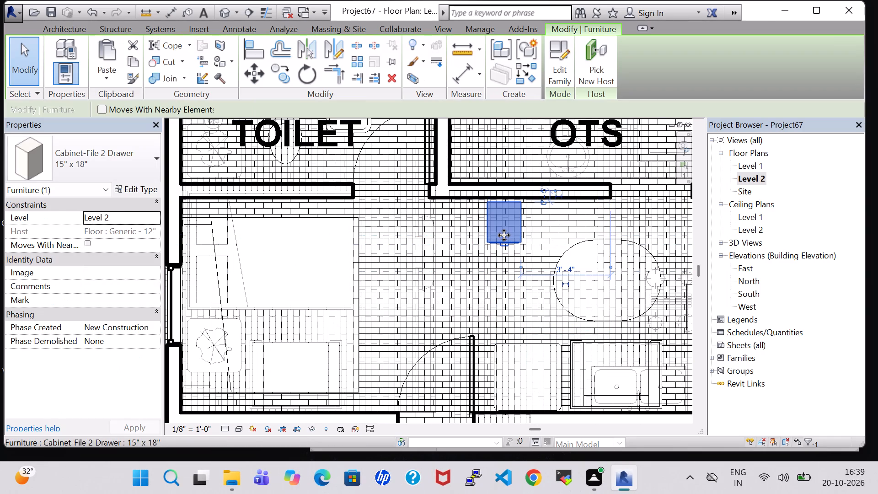
pyautogui.click(471, 284)
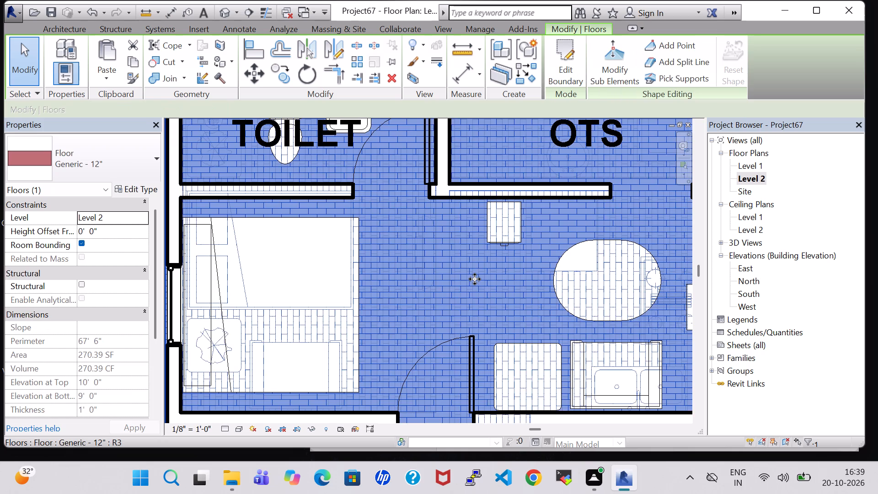
pyautogui.click(477, 279)
pyautogui.scroll(-4, 558, 297)
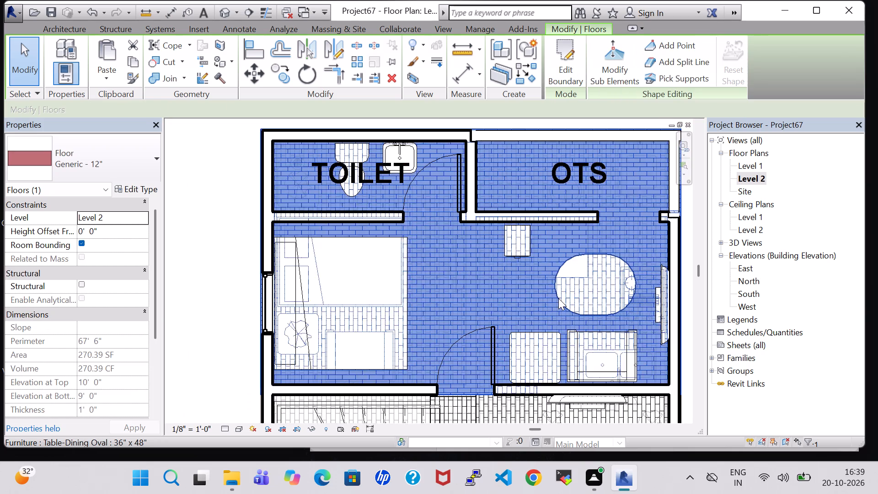
pyautogui.scroll(-1, 558, 298)
pyautogui.click(665, 307)
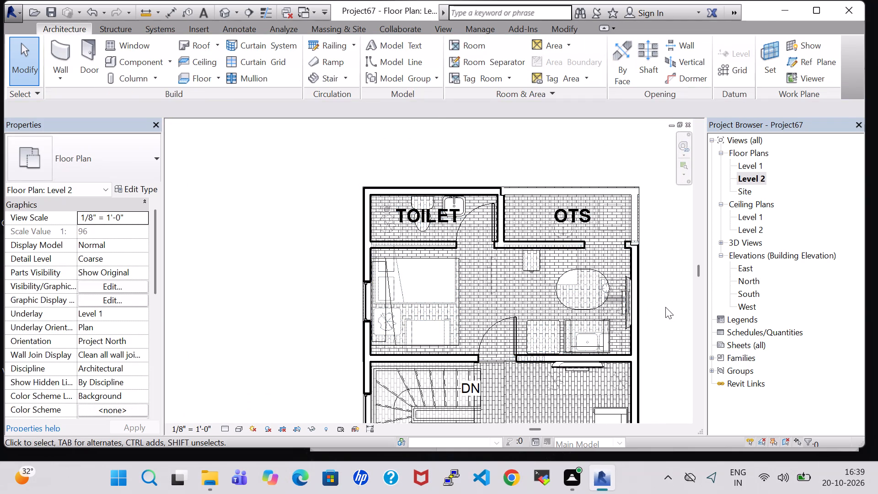
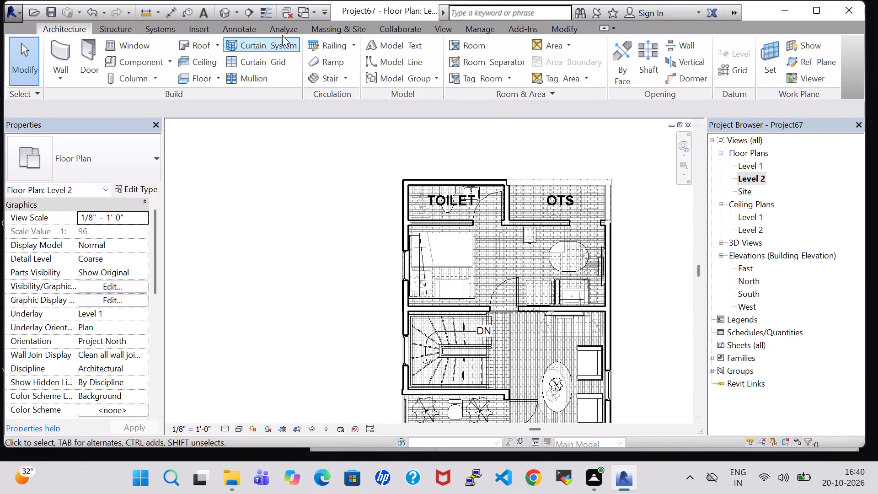
# Inspect the house's front facade and open Level 2 rooms in the 3D view, returning to the Level 2 floor plan.
pyautogui.click(217, 10)
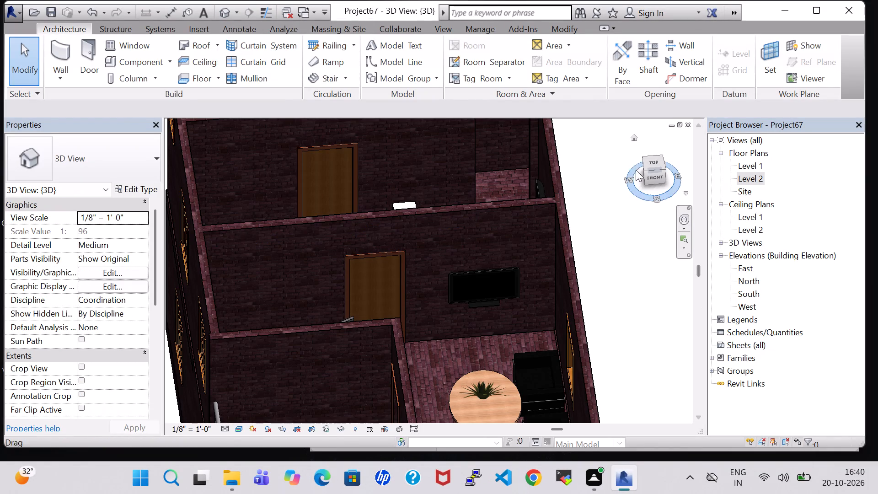
pyautogui.click(653, 175)
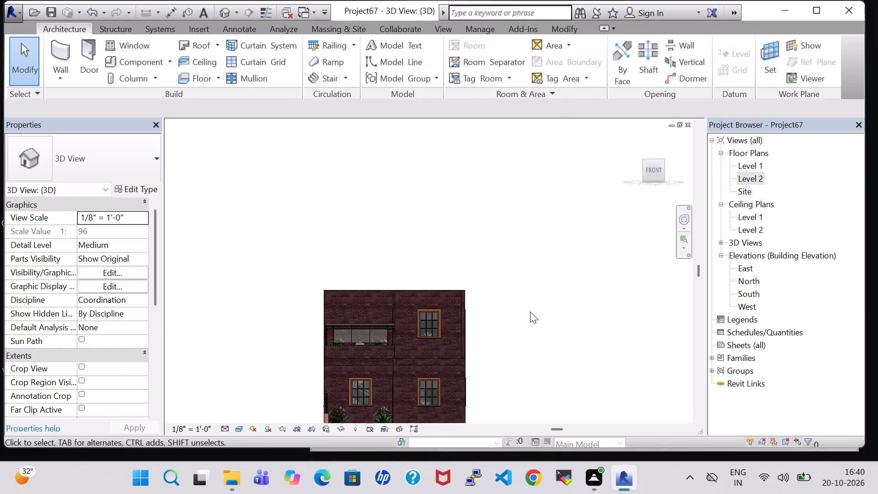
pyautogui.scroll(4, 527, 318)
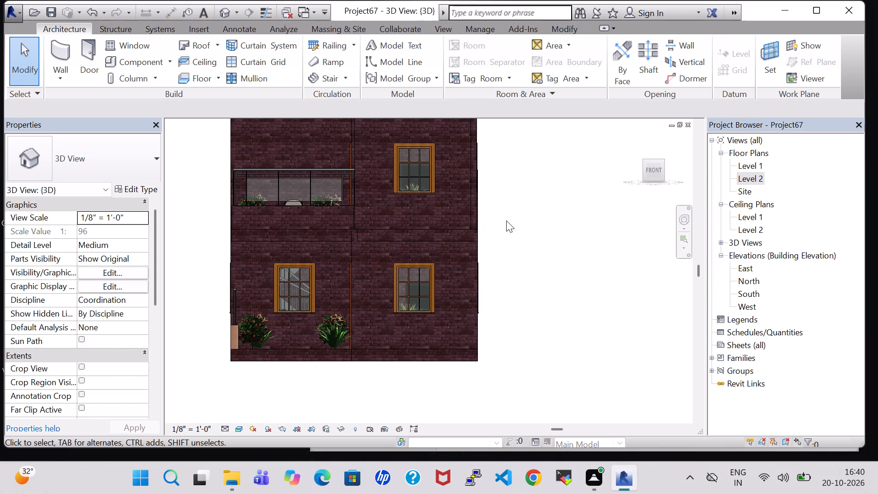
pyautogui.keyDown('shift'); pyautogui.middleClick(491, 200); pyautogui.keyUp('shift')
pyautogui.keyDown('shift'); pyautogui.moveTo(493, 202); pyautogui.dragTo(499, 306, button='middle'); pyautogui.keyUp('shift')
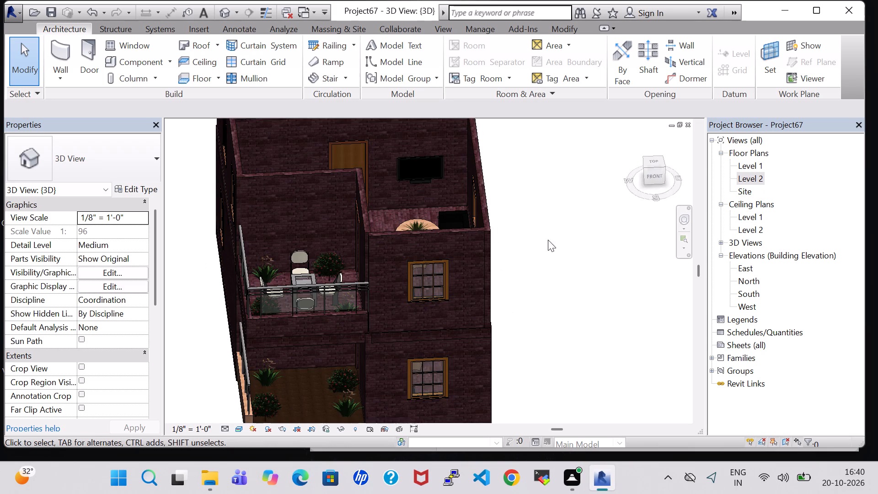
pyautogui.doubleClick(757, 178)
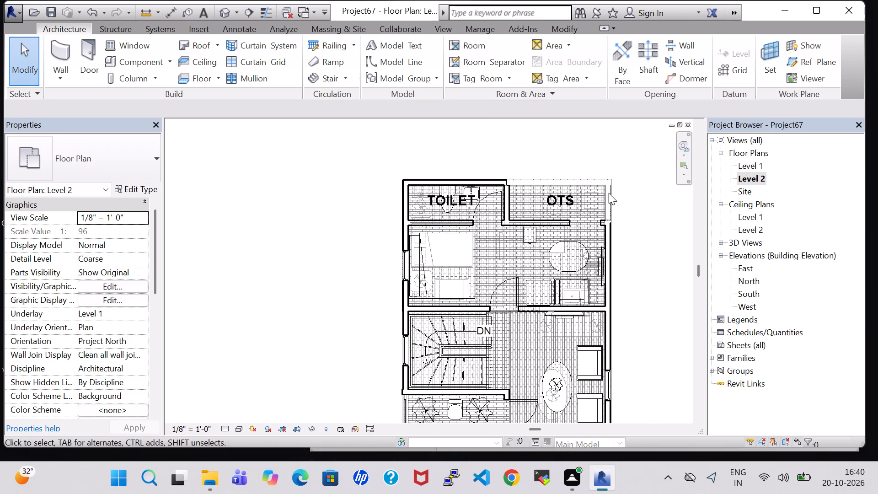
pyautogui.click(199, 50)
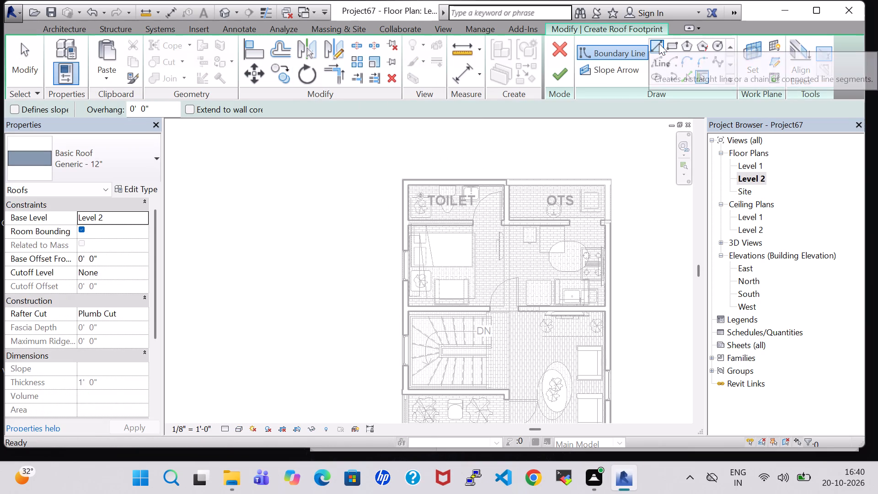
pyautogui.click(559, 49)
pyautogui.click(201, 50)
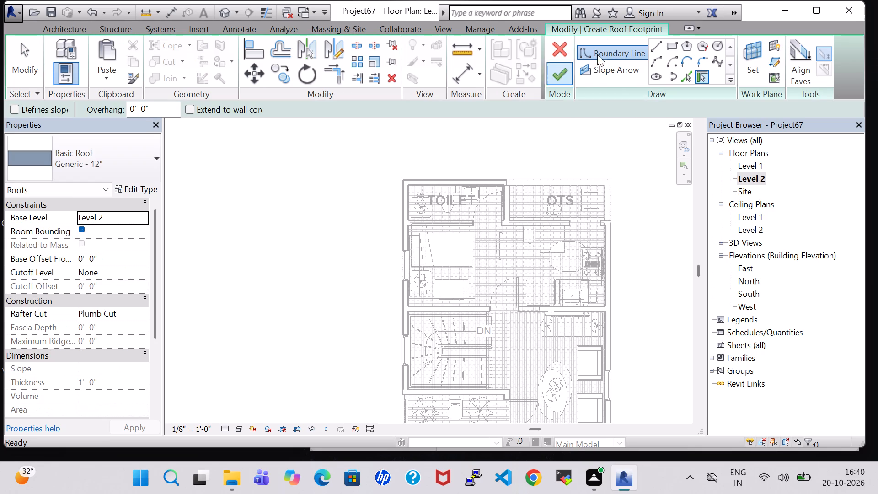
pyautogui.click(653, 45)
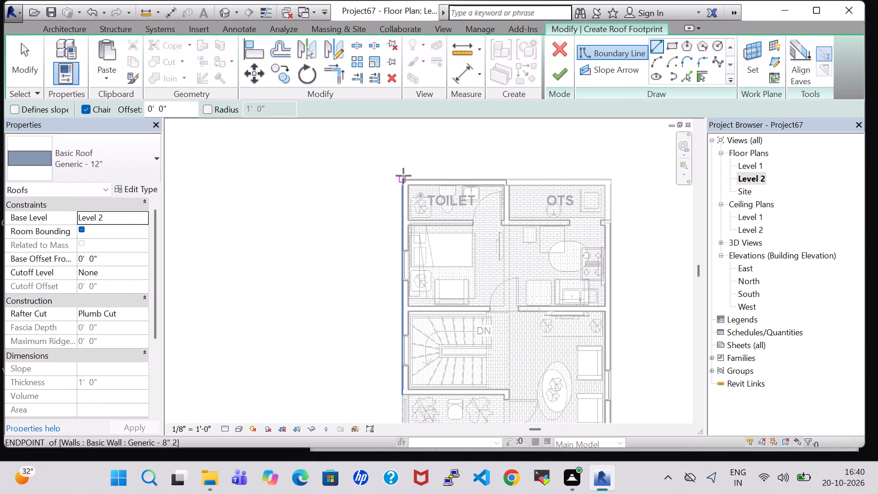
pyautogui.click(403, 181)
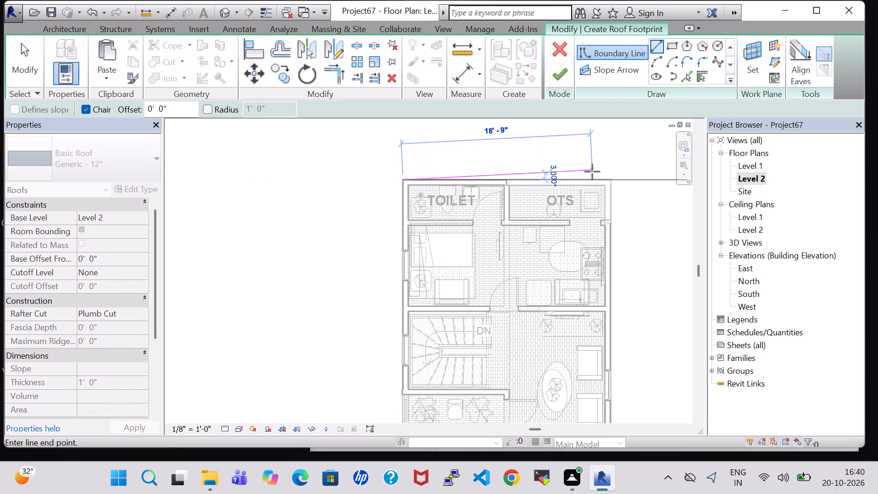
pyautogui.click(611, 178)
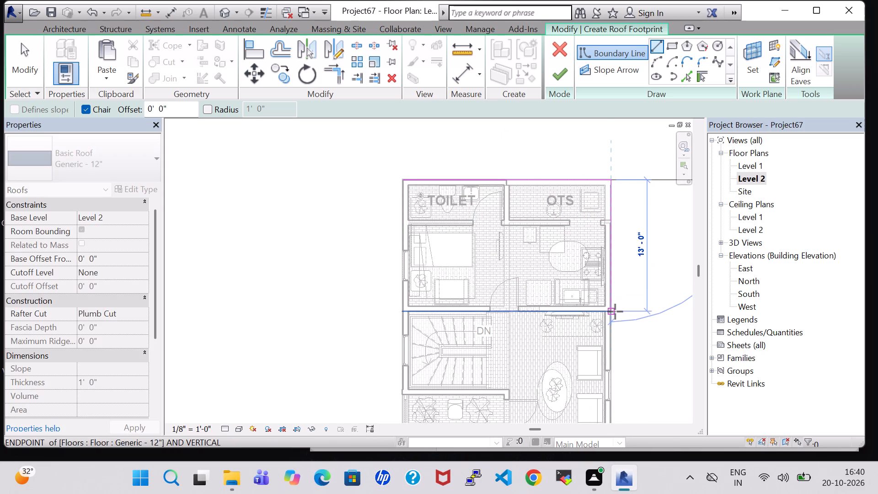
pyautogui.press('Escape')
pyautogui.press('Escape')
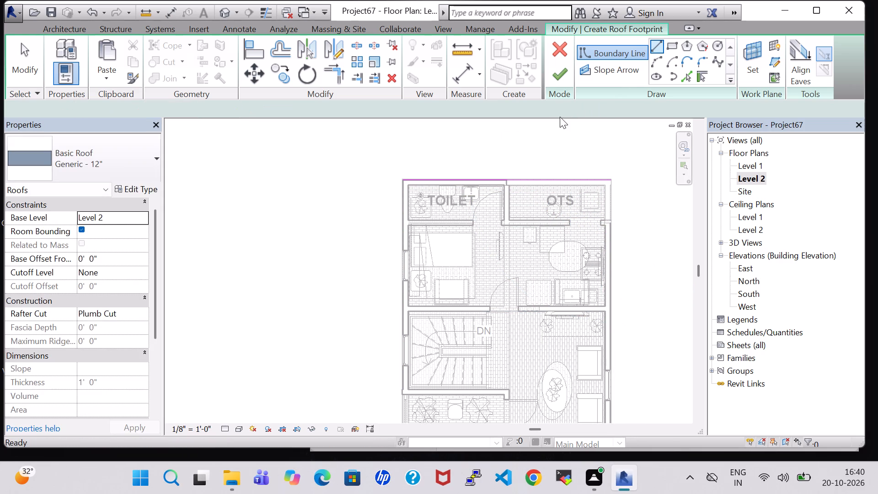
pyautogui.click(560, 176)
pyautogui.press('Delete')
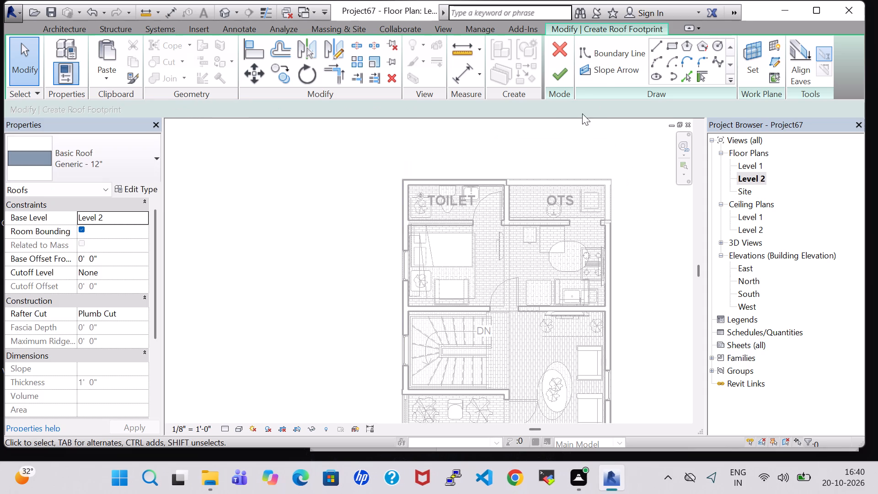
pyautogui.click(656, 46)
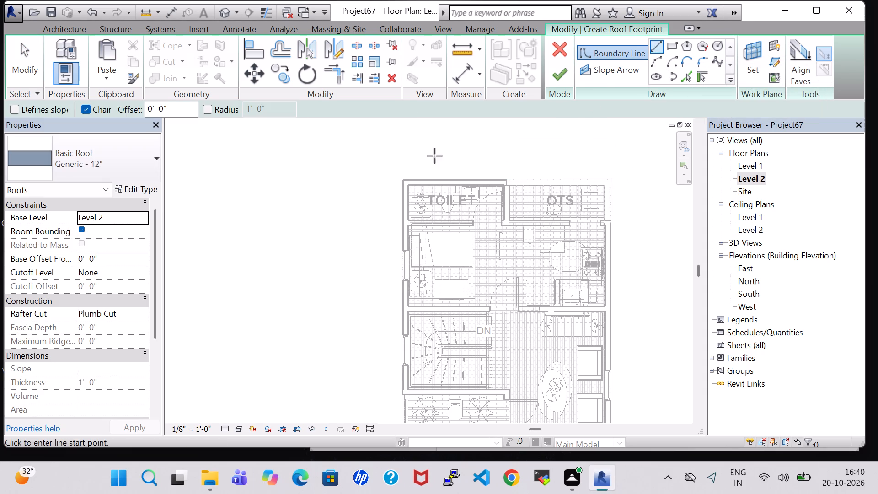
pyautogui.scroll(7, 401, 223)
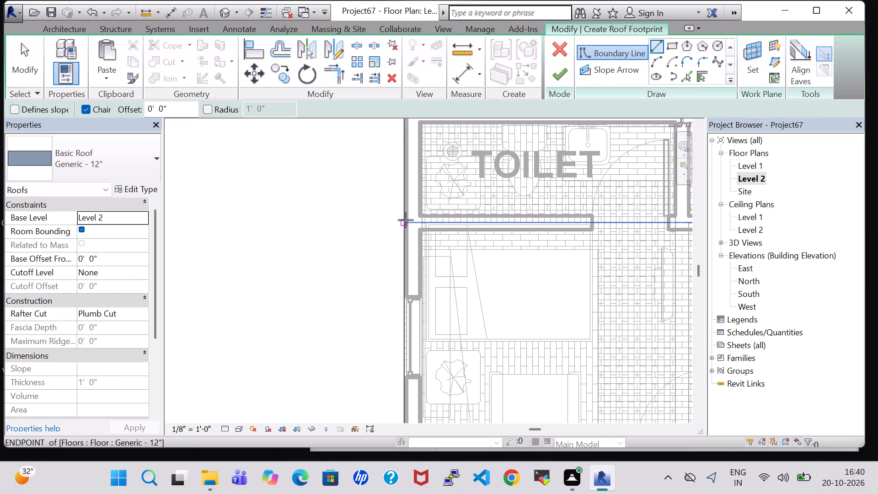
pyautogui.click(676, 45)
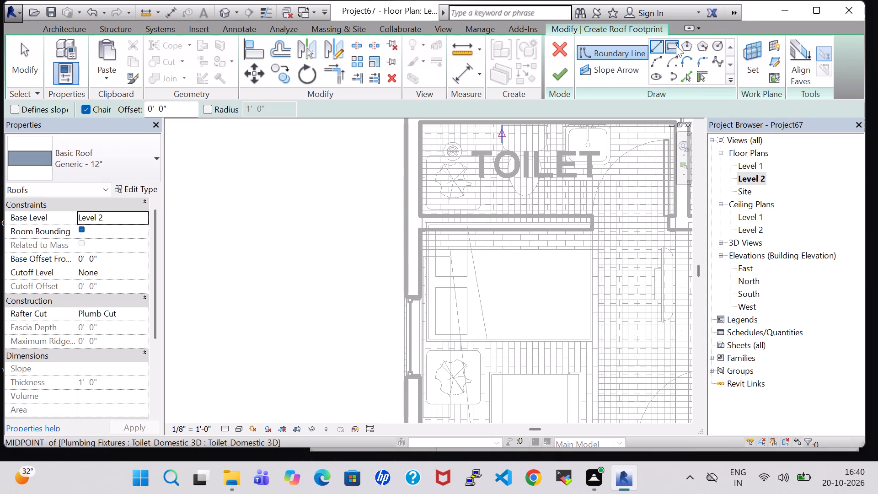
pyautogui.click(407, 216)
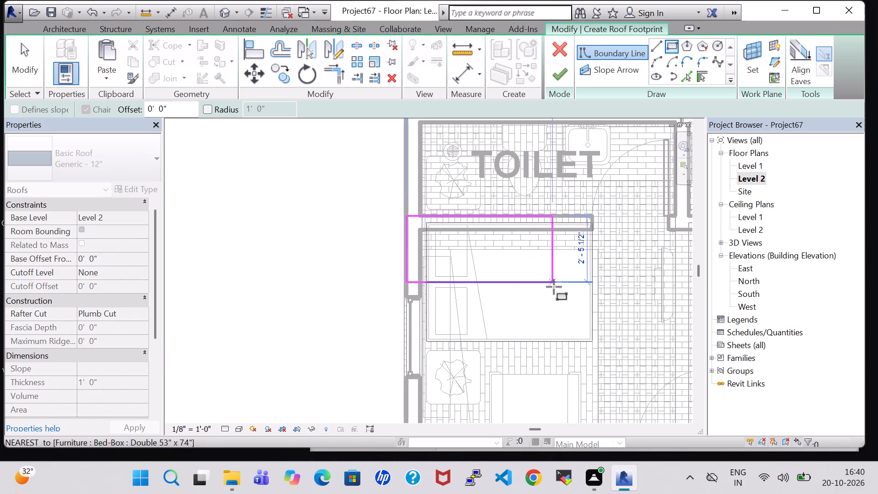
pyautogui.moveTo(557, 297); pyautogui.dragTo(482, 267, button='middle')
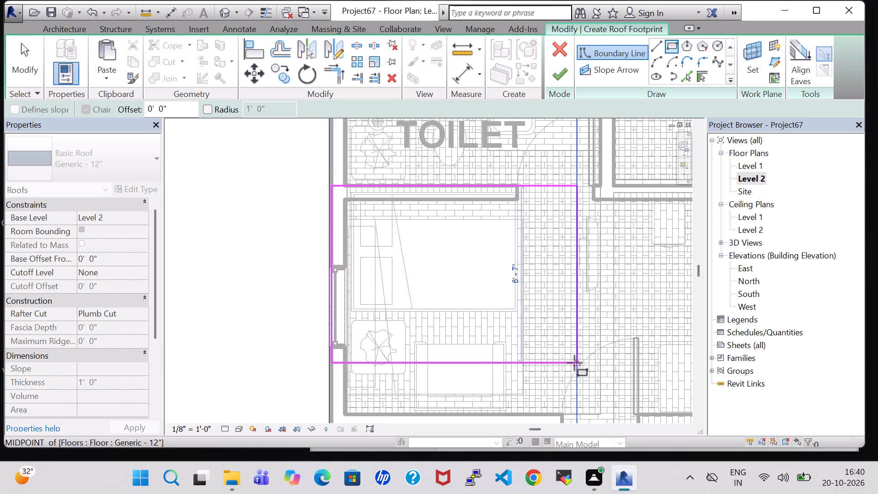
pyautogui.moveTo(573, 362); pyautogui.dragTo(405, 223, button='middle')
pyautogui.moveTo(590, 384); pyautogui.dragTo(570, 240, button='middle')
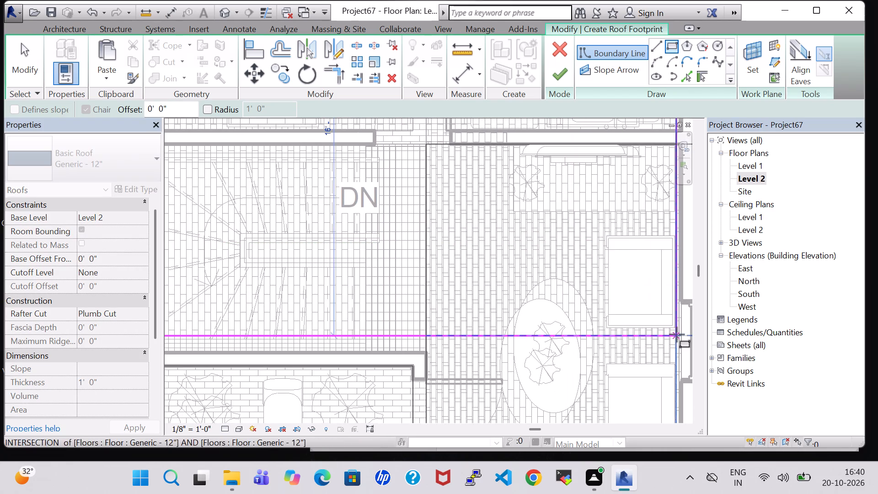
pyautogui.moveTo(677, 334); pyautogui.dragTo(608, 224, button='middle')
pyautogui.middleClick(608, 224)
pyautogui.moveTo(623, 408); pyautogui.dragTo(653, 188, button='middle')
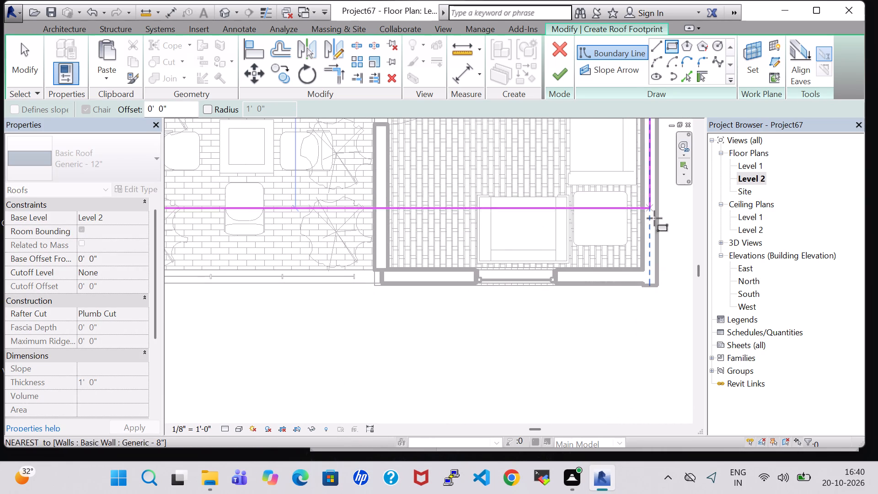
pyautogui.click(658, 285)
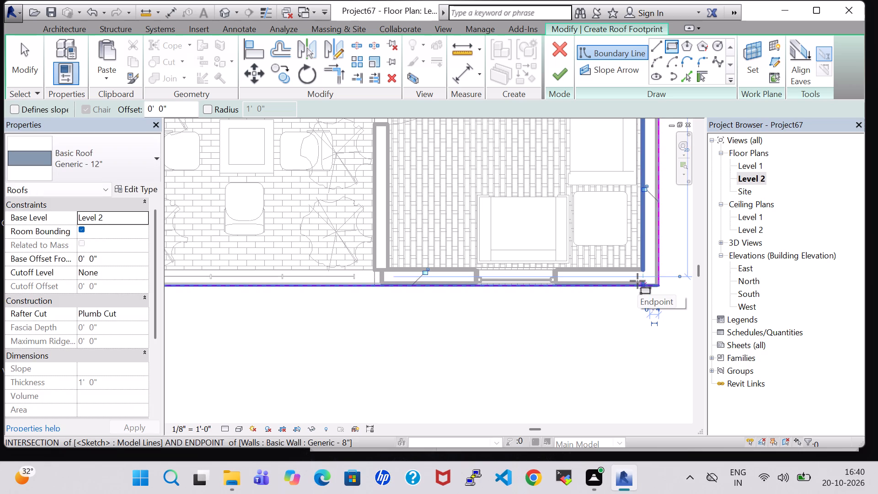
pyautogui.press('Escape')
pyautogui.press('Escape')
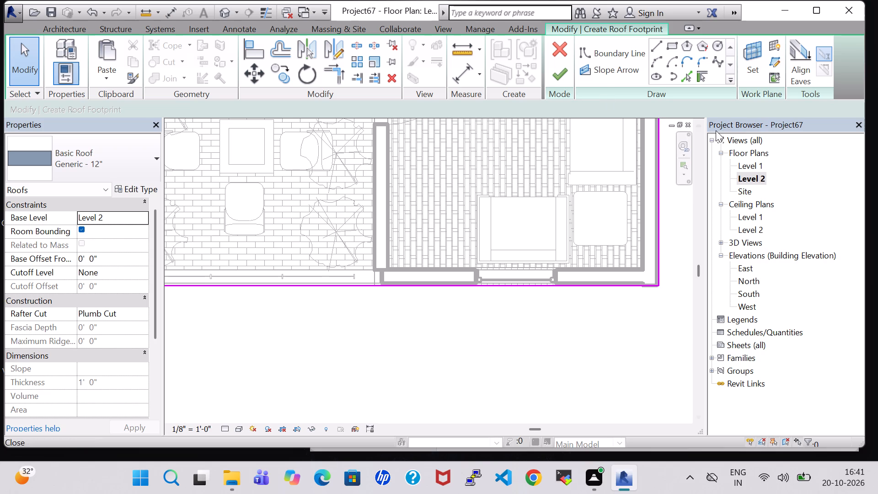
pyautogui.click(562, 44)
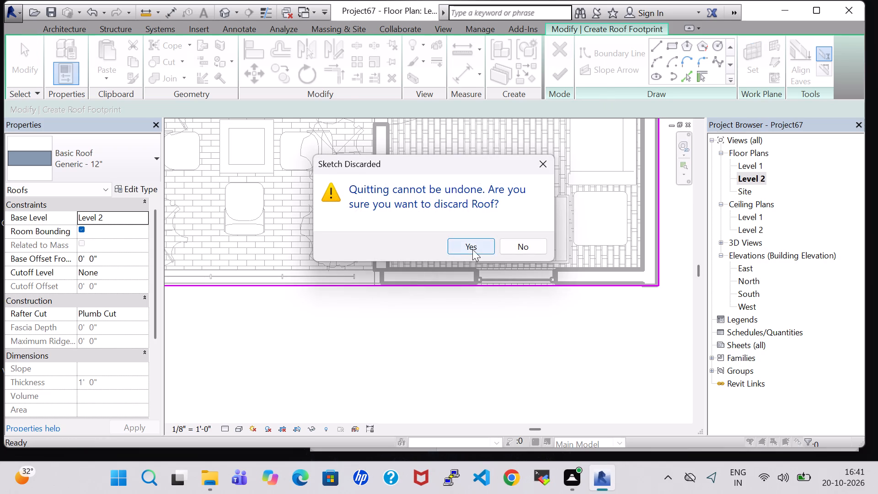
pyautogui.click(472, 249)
# Create a flat Generic - 12" footprint roof on Level 2 from a rectangle along the outer walls, about 20'-7" wide, cancelling the wall joining.
pyautogui.click(196, 49)
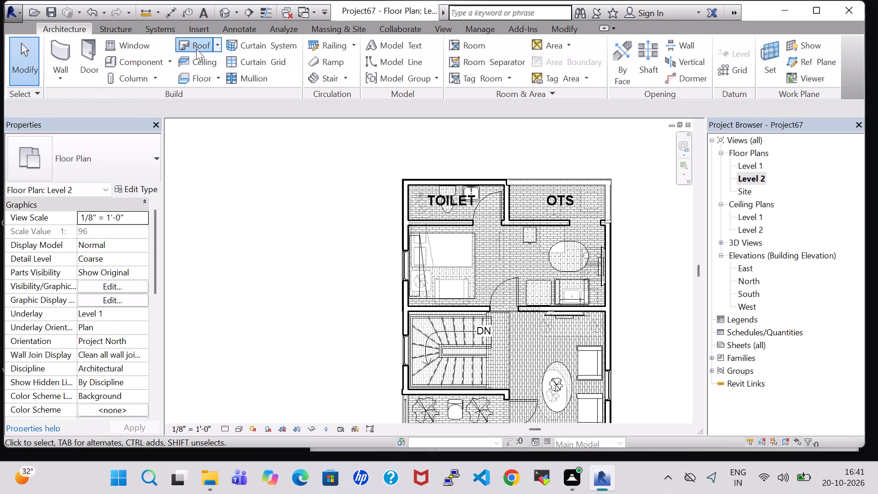
pyautogui.click(666, 46)
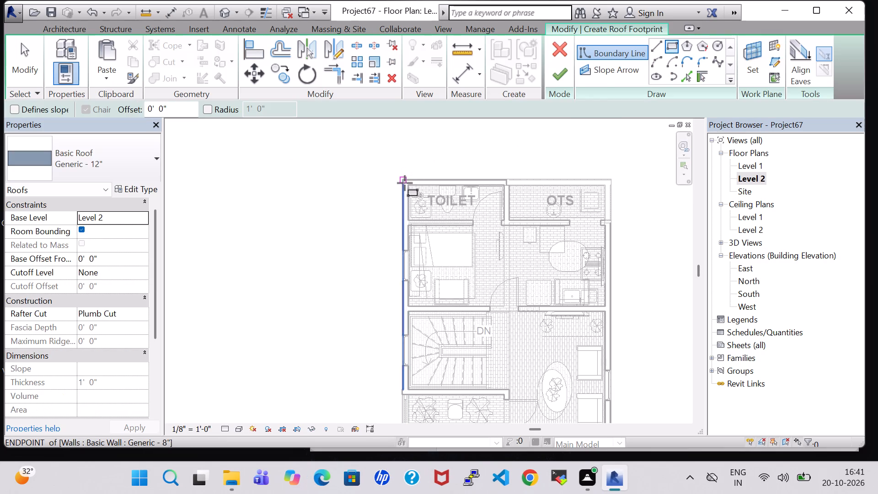
pyautogui.click(402, 180)
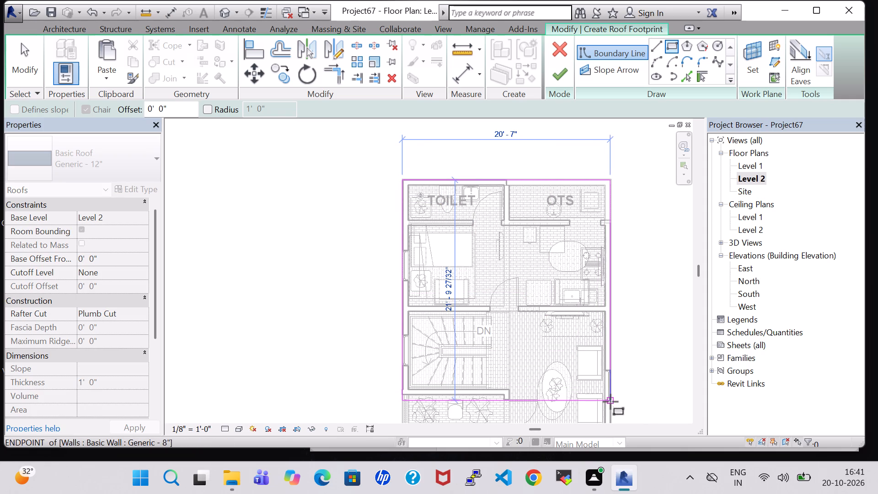
pyautogui.moveTo(610, 402); pyautogui.dragTo(592, 302, button='middle')
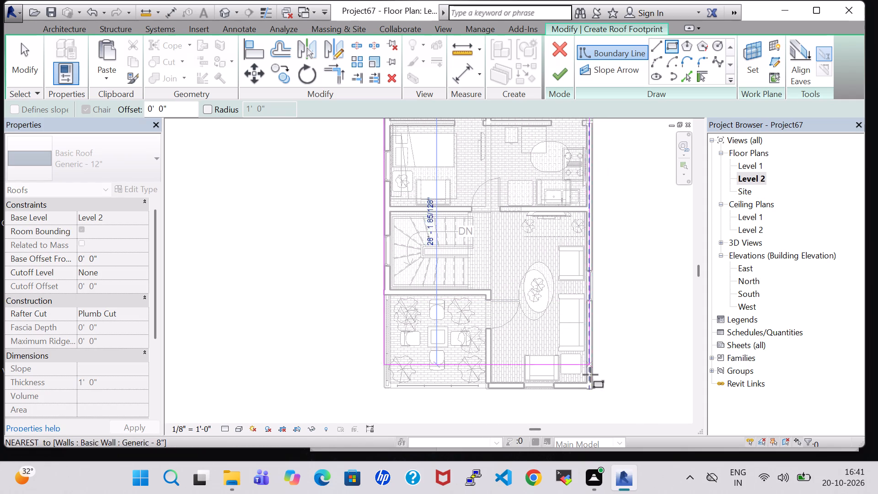
pyautogui.click(592, 387)
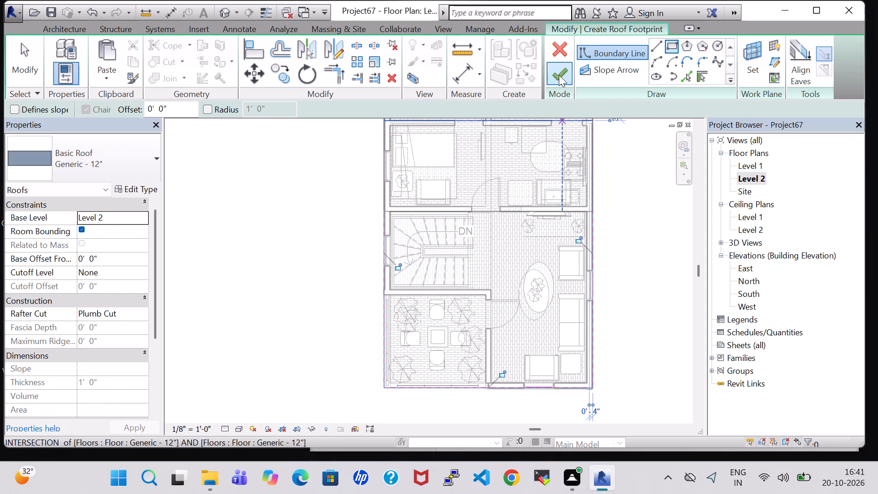
pyautogui.click(559, 75)
pyautogui.click(483, 249)
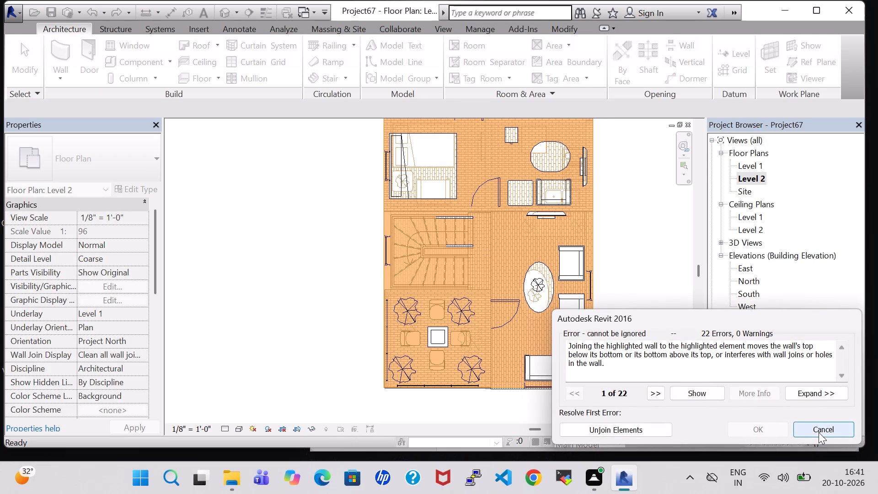
pyautogui.click(819, 432)
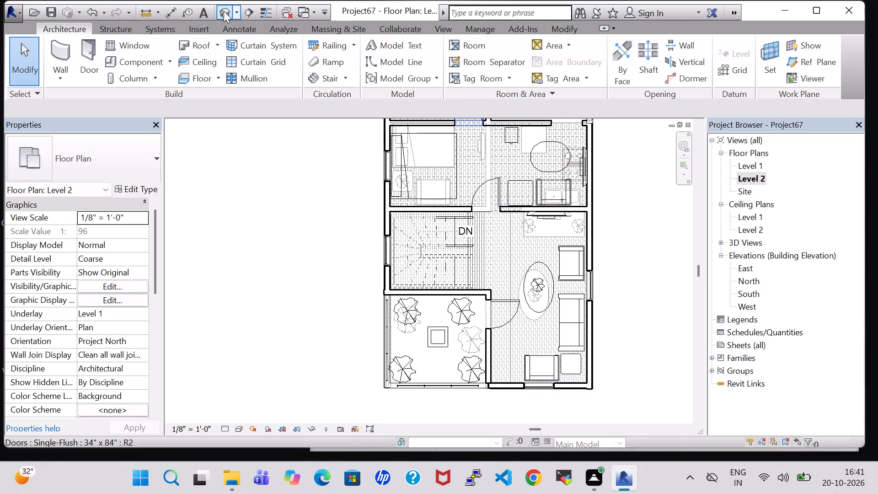
# In the East elevation, add a new level offset 10'-0" above Level 2 by picking the Level 2 line.
pyautogui.click(224, 11)
pyautogui.scroll(-1, 352, 225)
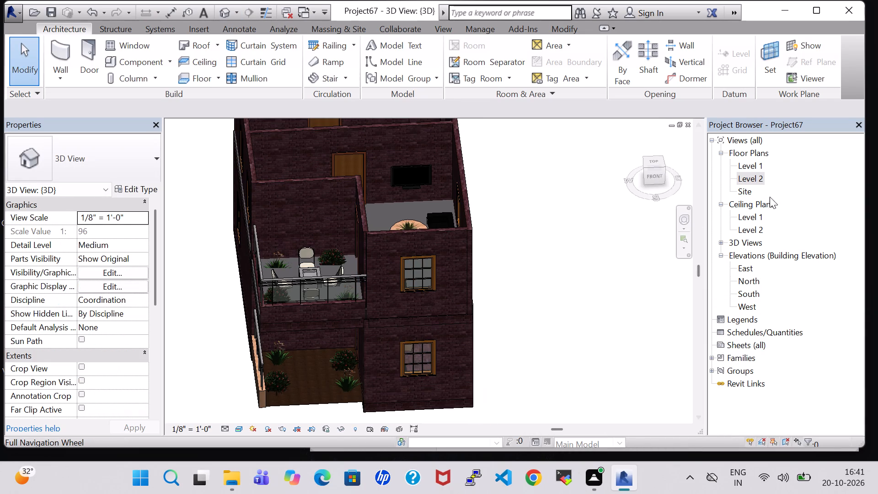
pyautogui.doubleClick(760, 177)
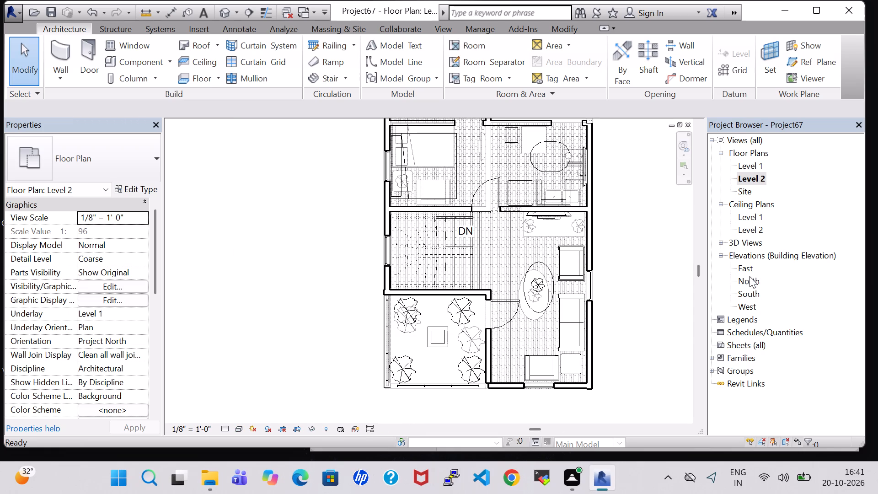
pyautogui.doubleClick(748, 271)
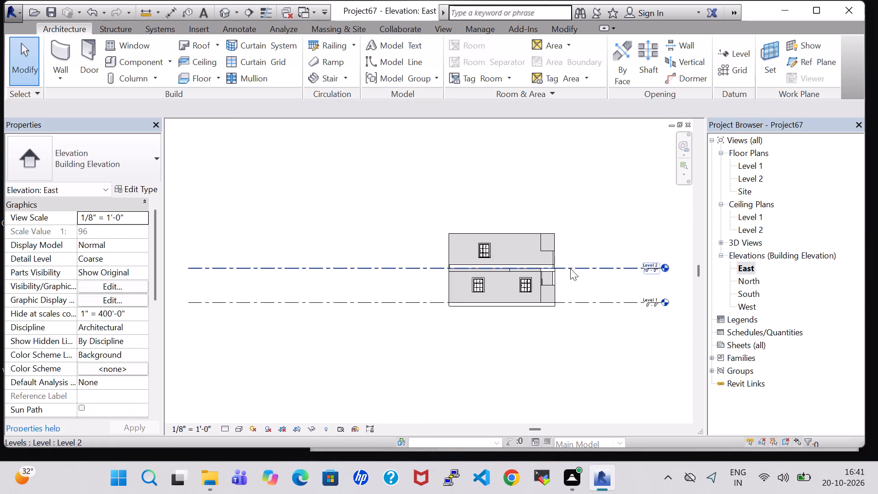
pyautogui.write('LL')
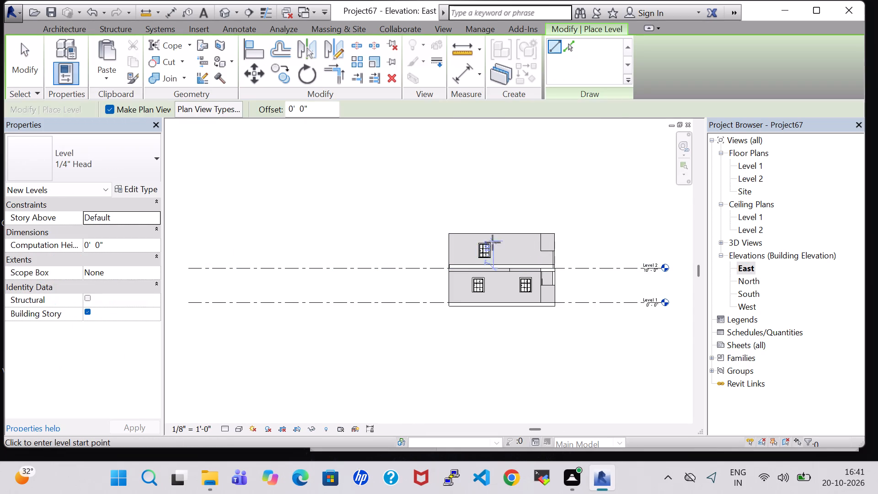
pyautogui.click(570, 44)
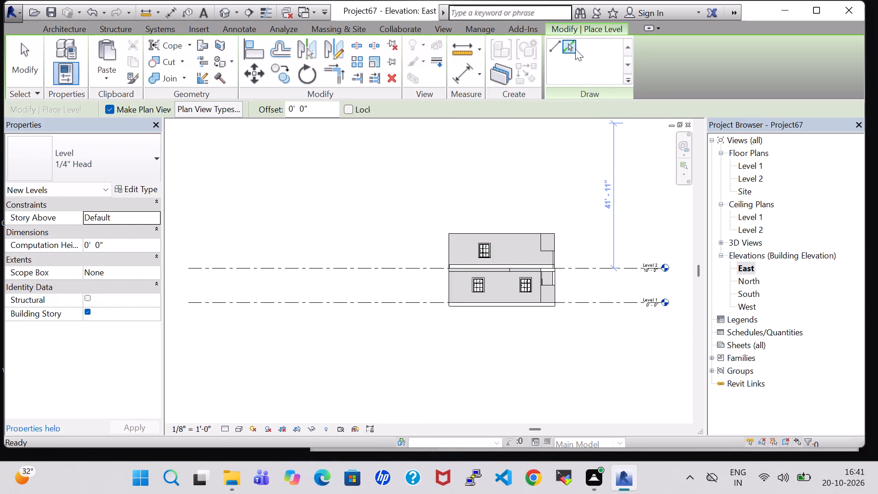
pyautogui.click(289, 105)
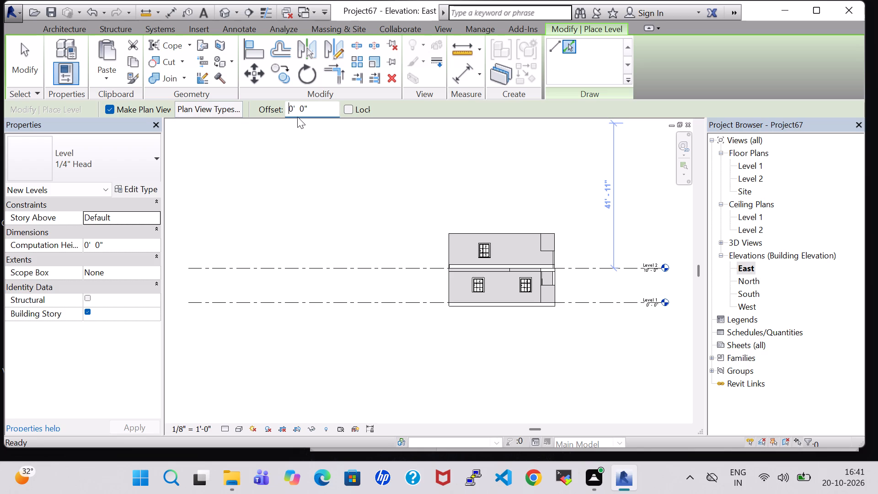
pyautogui.press('1')
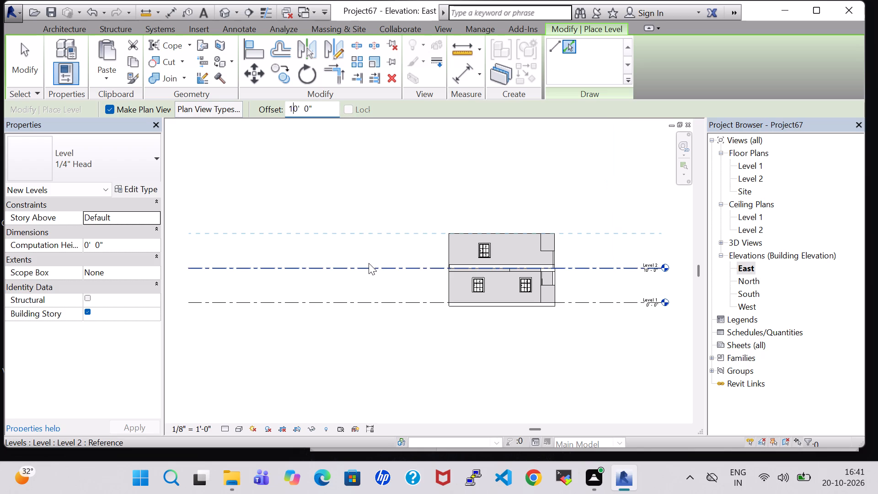
pyautogui.click(369, 263)
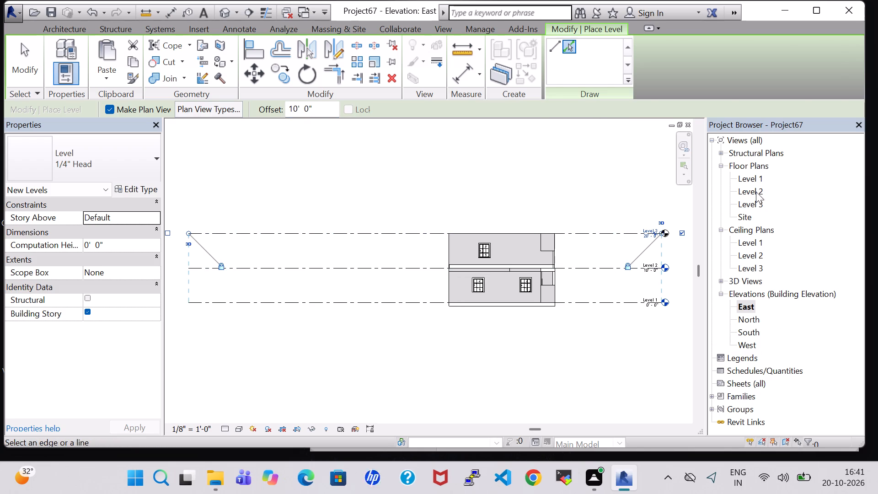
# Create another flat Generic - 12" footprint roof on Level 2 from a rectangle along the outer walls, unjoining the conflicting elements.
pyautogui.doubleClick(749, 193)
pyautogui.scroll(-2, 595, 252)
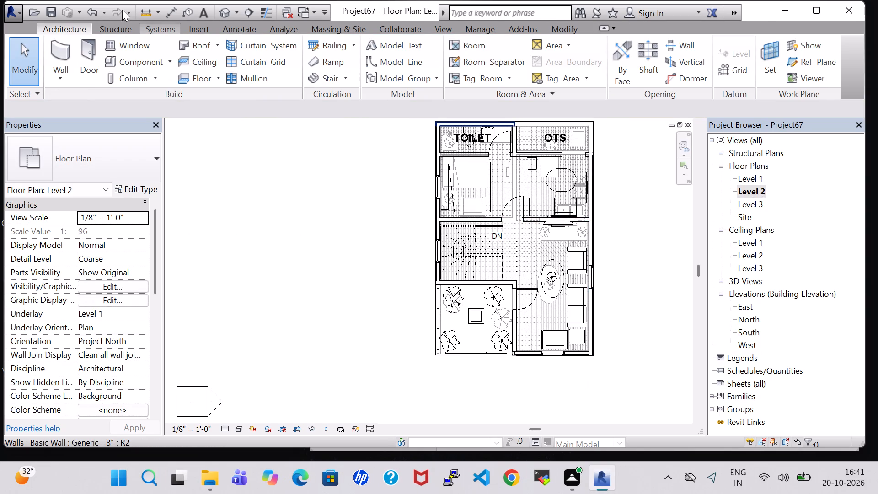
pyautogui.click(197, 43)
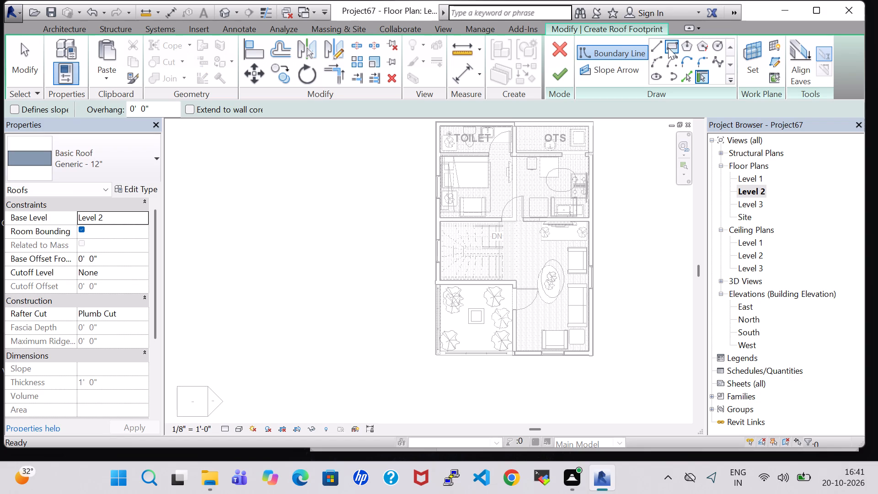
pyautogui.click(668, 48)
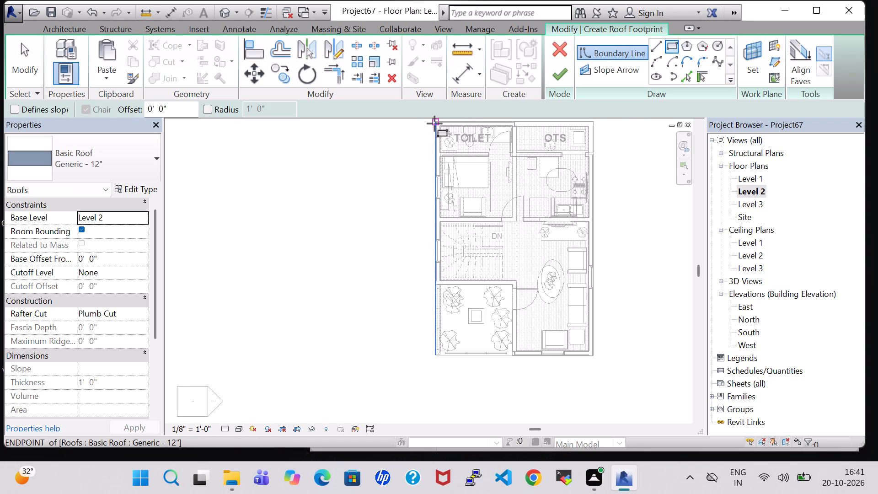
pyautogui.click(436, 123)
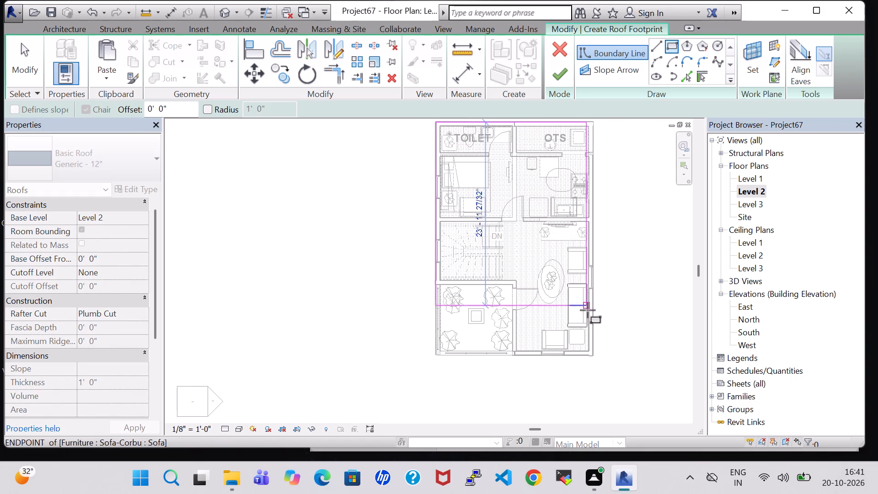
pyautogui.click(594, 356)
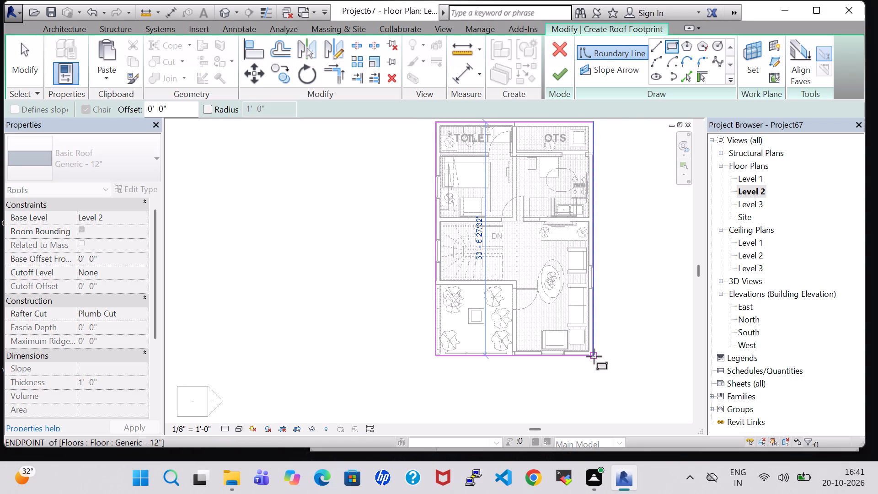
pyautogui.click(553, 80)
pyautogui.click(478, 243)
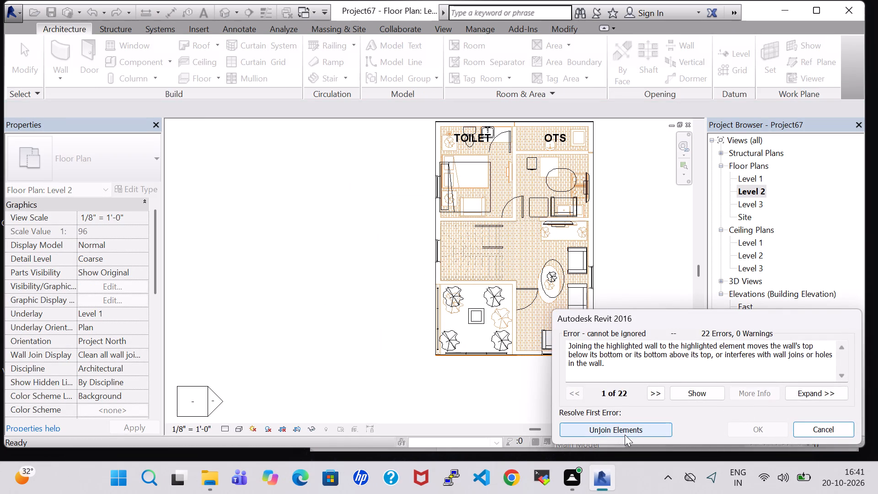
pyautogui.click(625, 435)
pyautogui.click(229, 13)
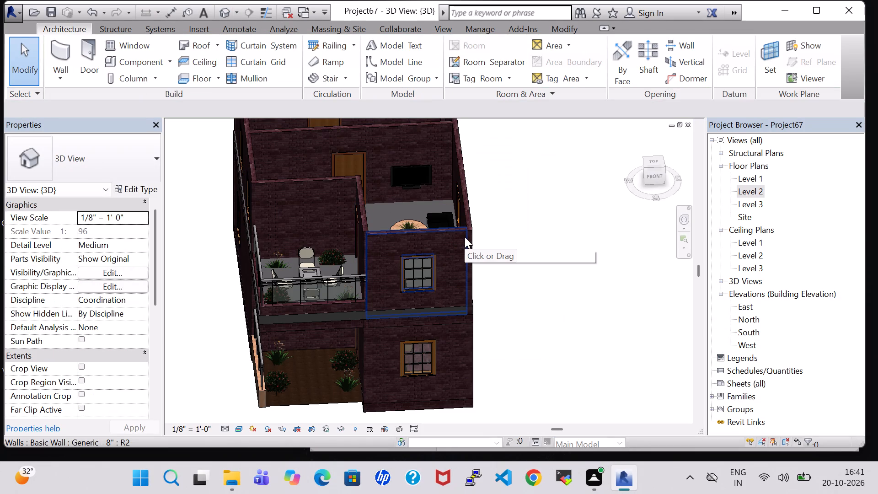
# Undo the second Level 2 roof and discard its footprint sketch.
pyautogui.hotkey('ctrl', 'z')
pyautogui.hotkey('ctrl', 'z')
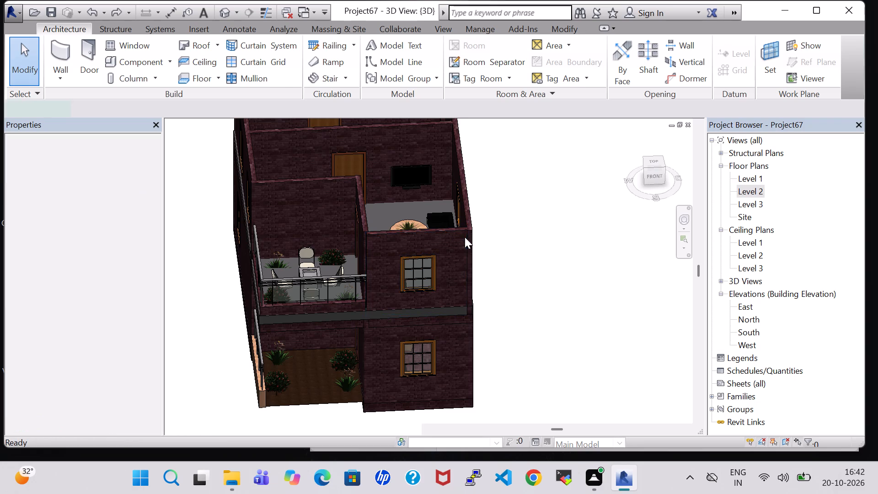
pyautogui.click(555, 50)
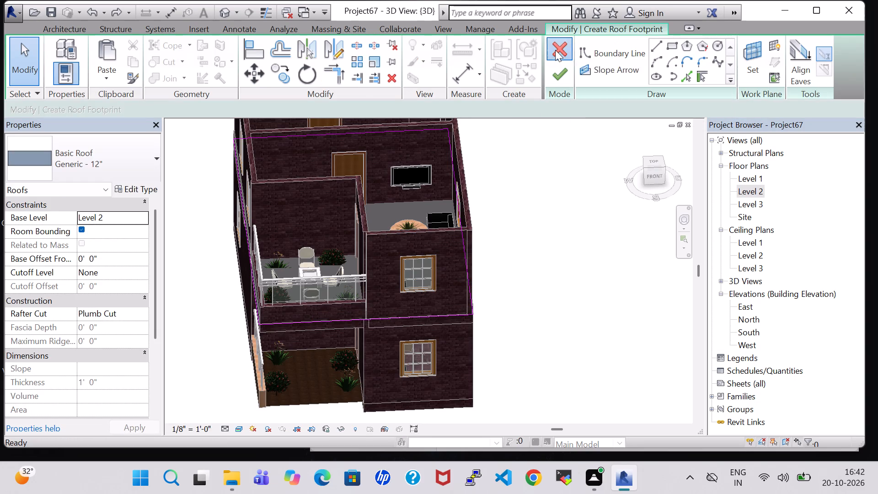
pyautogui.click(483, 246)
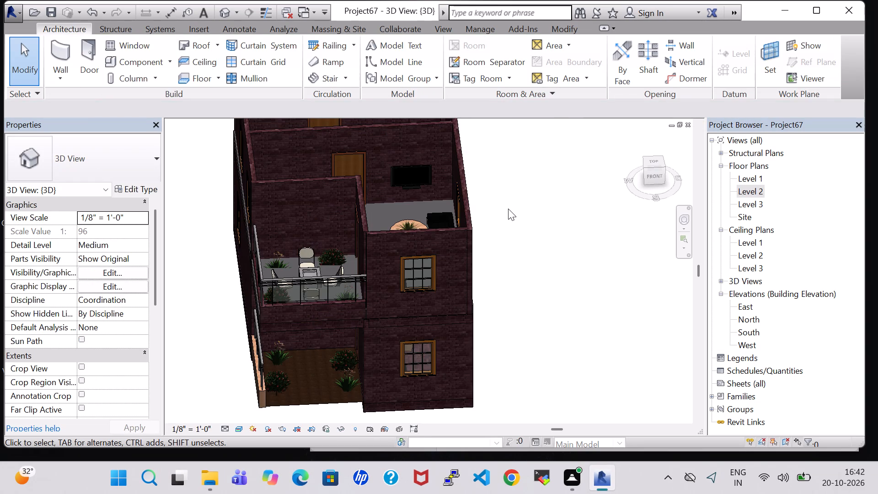
# Set the structure layer material of the Generic - 12" roof type on Level 2 to Brick, Common.
pyautogui.keyDown('shift'); pyautogui.moveTo(508, 209); pyautogui.dragTo(512, 283, button='middle'); pyautogui.keyUp('shift')
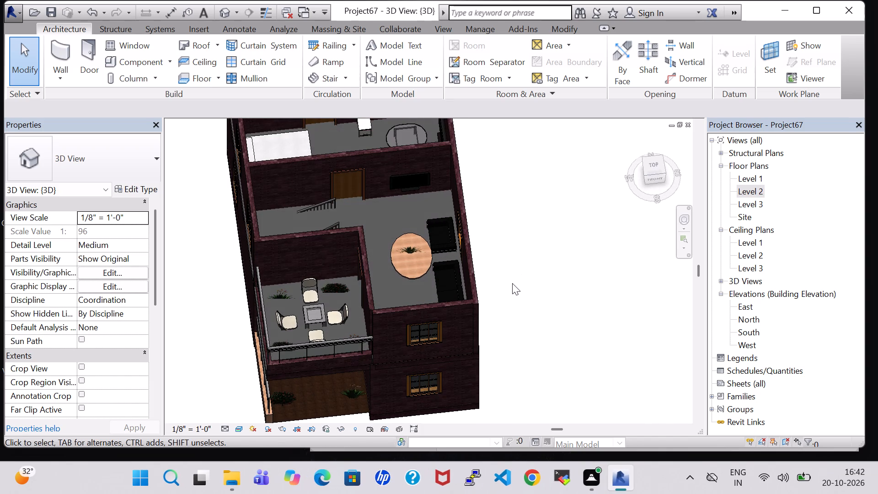
pyautogui.keyDown('shift'); pyautogui.moveTo(517, 273); pyautogui.dragTo(514, 273, button='middle'); pyautogui.keyUp('shift')
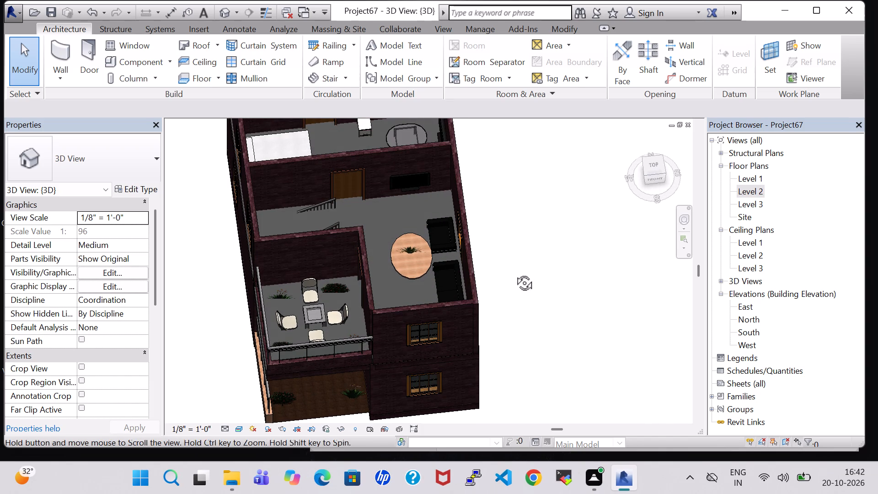
pyautogui.keyDown('shift'); pyautogui.moveTo(514, 273); pyautogui.dragTo(460, 211, button='middle'); pyautogui.keyUp('shift')
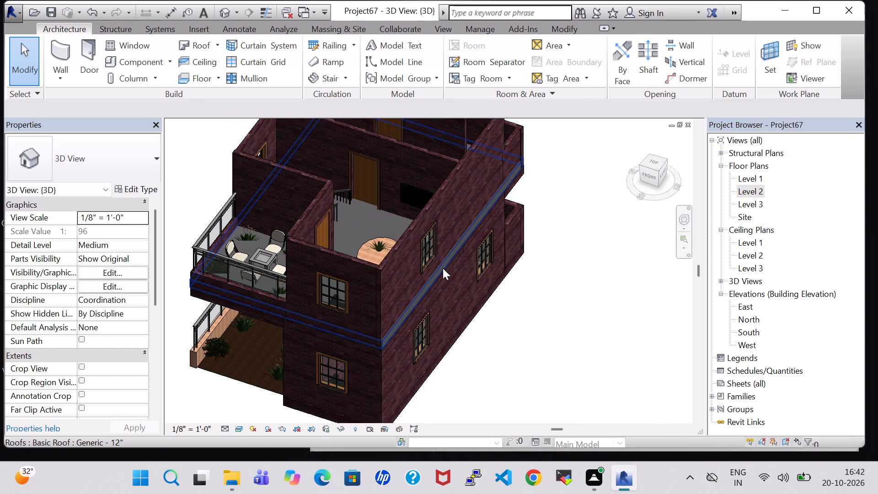
pyautogui.click(440, 269)
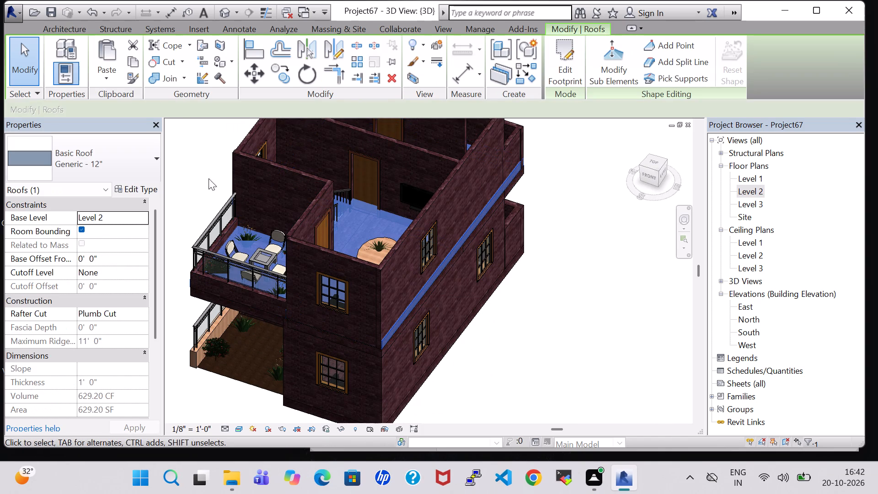
pyautogui.click(144, 189)
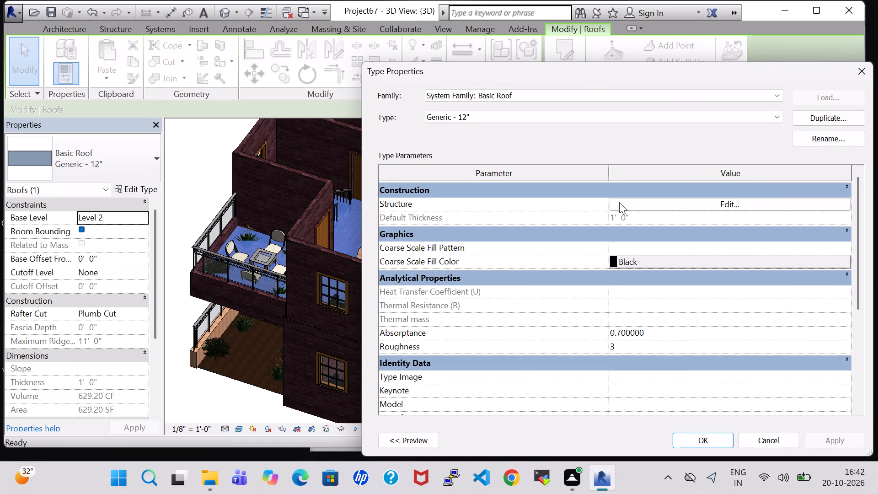
pyautogui.click(718, 204)
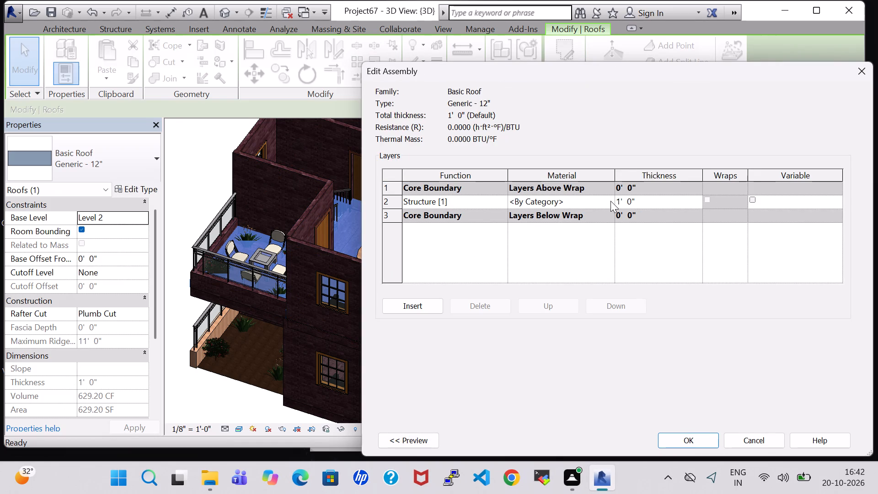
pyautogui.click(610, 201)
pyautogui.click(238, 260)
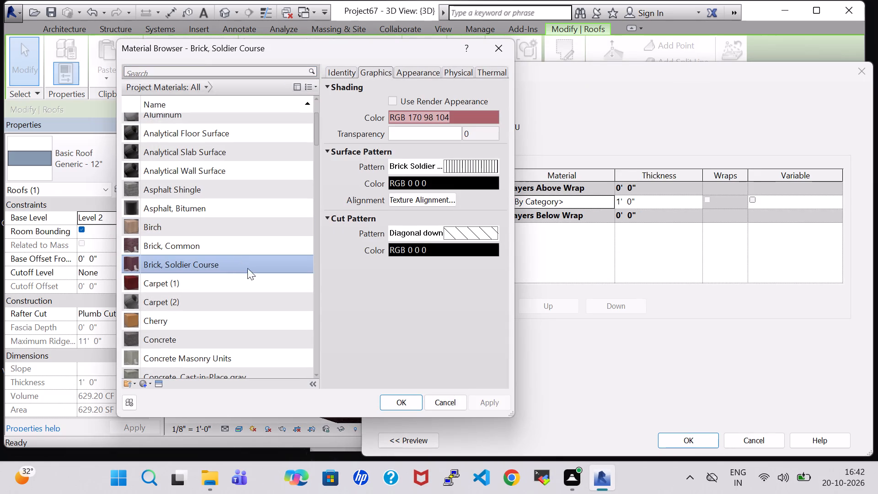
pyautogui.click(216, 248)
pyautogui.click(413, 408)
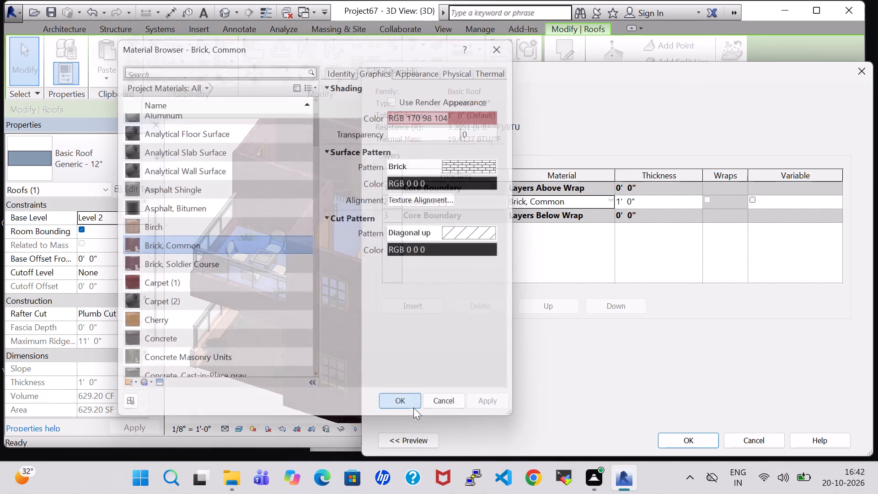
pyautogui.click(707, 436)
pyautogui.click(705, 437)
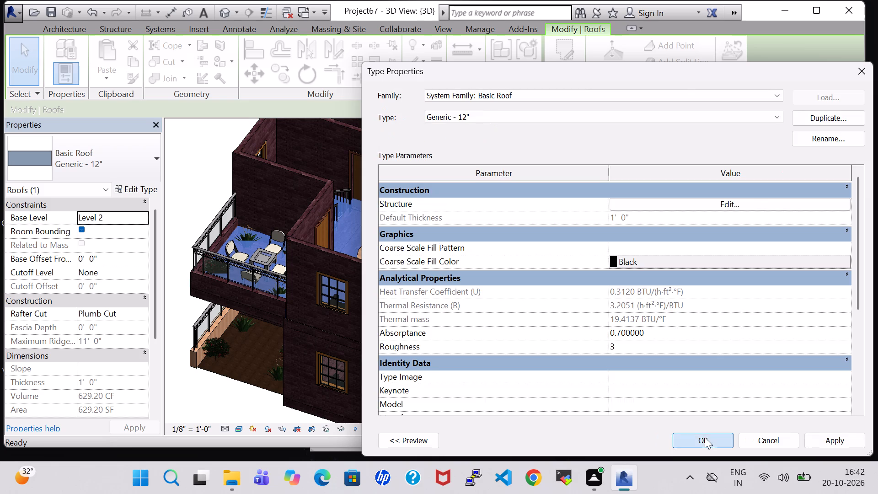
pyautogui.click(579, 320)
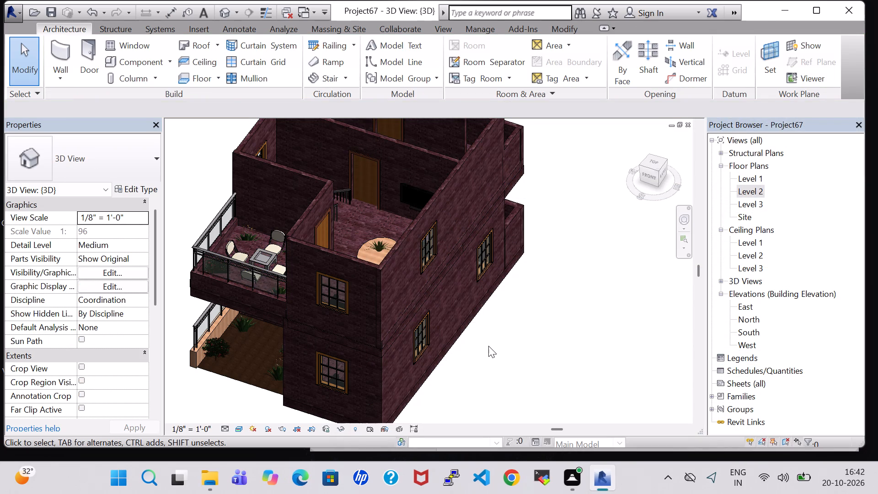
# Examine the brick house's exterior and open upper rooms from the side, rear and front in 3D, also checking the Level 2 floor plan.
pyautogui.moveTo(488, 346); pyautogui.dragTo(405, 319, button='middle')
pyautogui.moveTo(537, 310); pyautogui.dragTo(483, 312, button='middle')
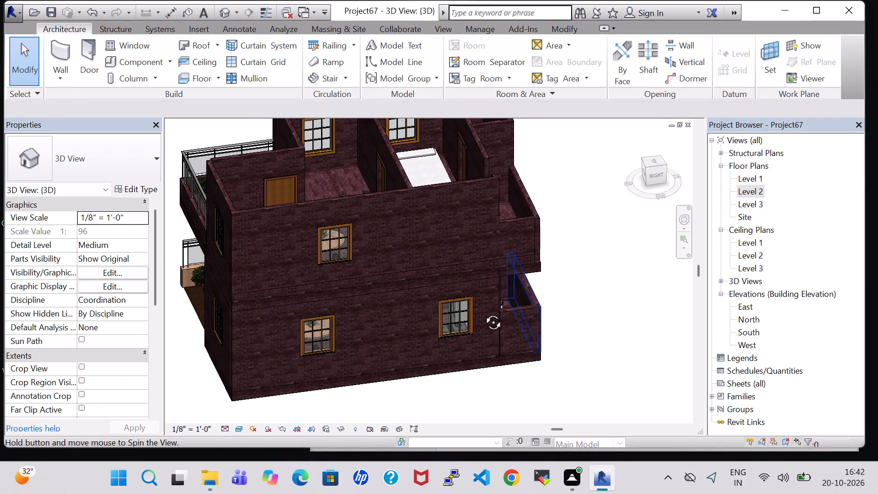
pyautogui.moveTo(483, 312); pyautogui.dragTo(432, 312, button='middle')
pyautogui.moveTo(569, 273); pyautogui.dragTo(576, 322, button='middle')
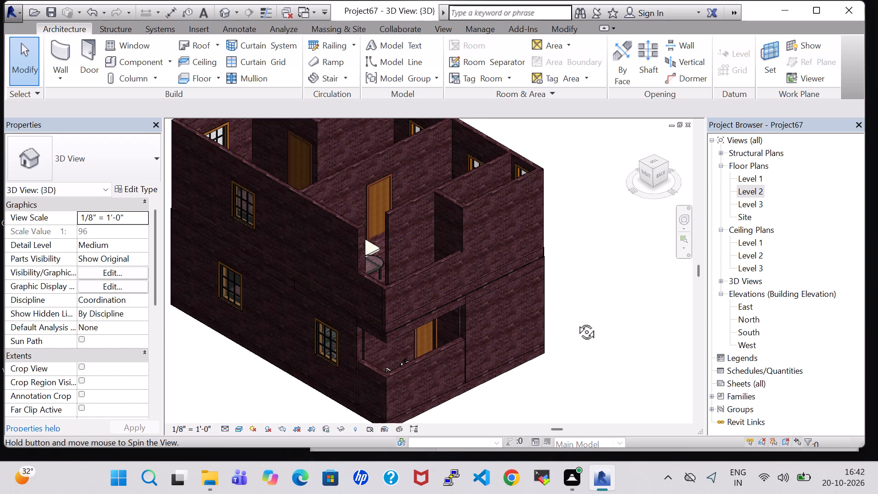
pyautogui.moveTo(576, 322); pyautogui.dragTo(576, 328, button='middle')
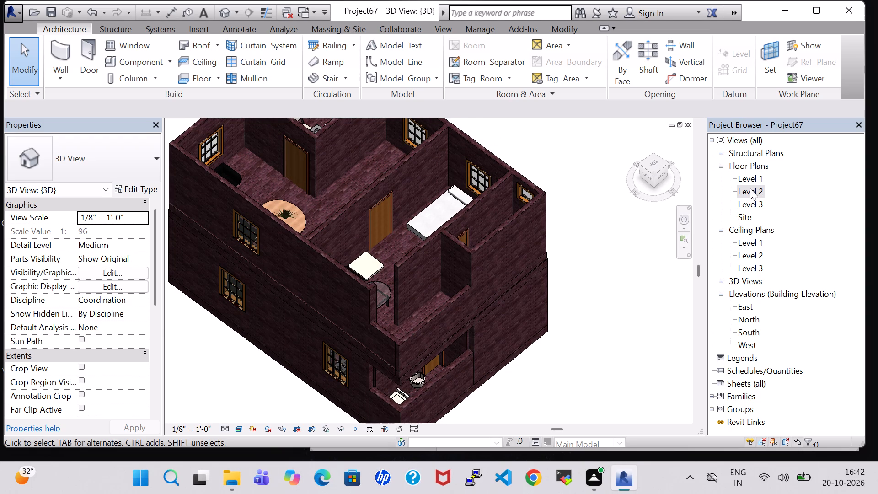
pyautogui.doubleClick(750, 188)
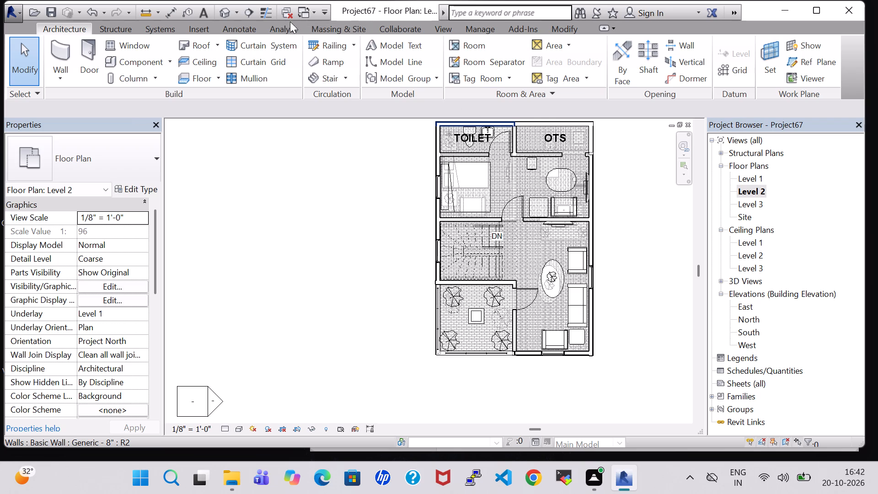
pyautogui.click(224, 12)
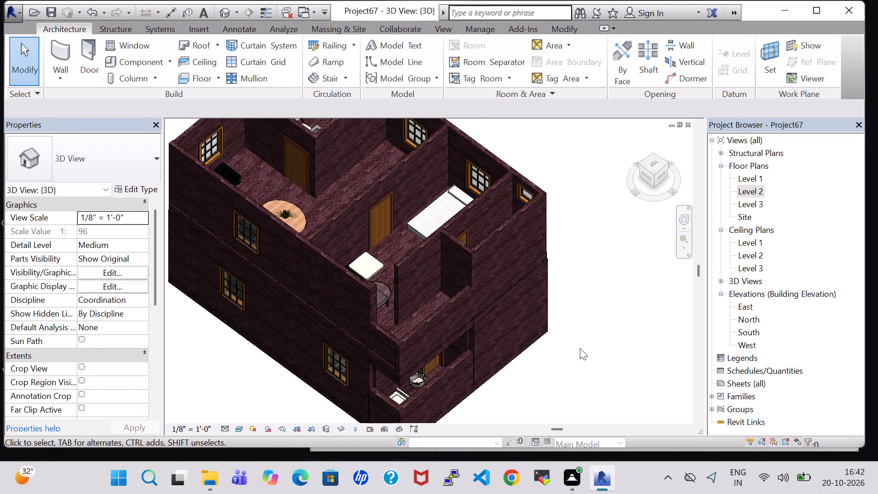
pyautogui.moveTo(580, 349); pyautogui.dragTo(522, 305, button='middle')
pyautogui.keyDown('shift'); pyautogui.moveTo(479, 255); pyautogui.dragTo(465, 241, button='middle'); pyautogui.keyUp('shift')
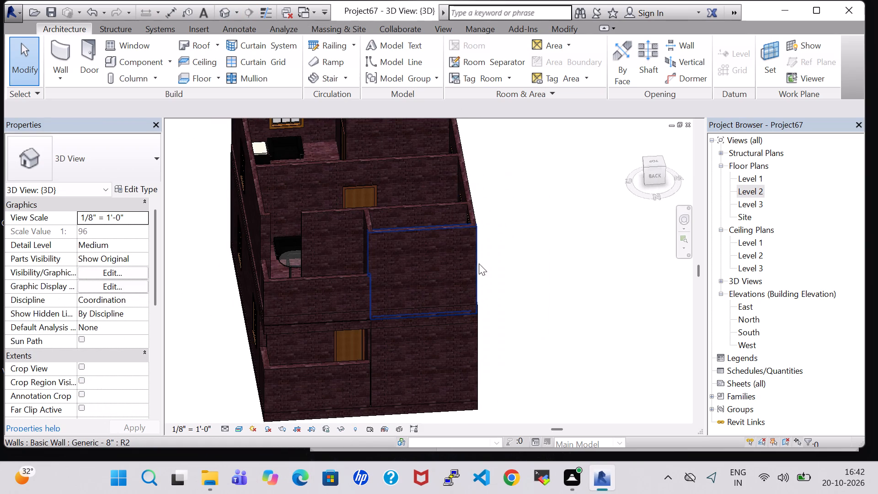
pyautogui.click(654, 177)
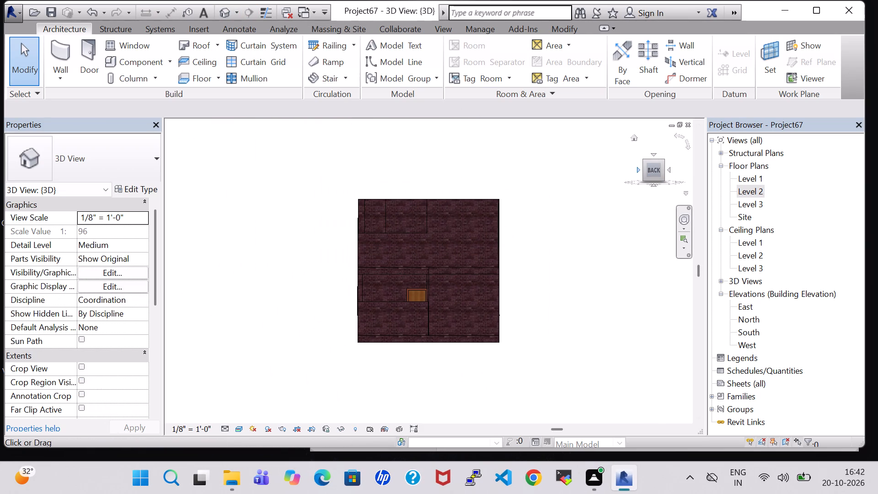
pyautogui.click(638, 170)
pyautogui.click(638, 170)
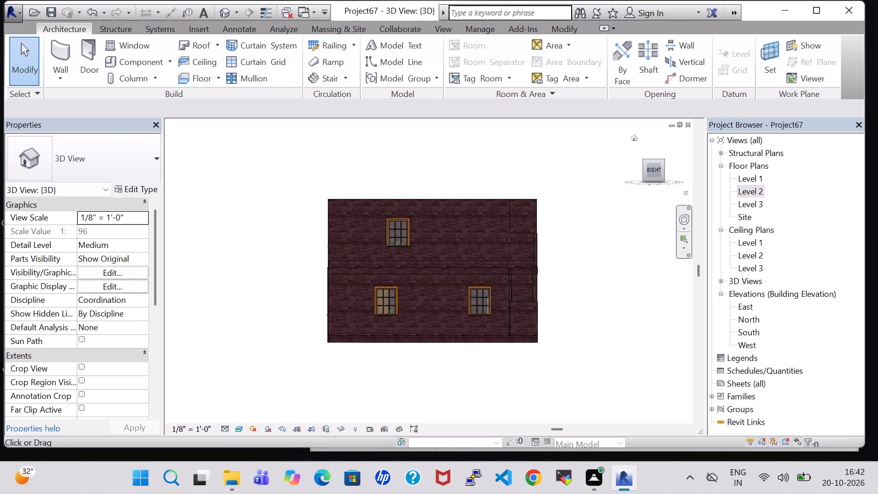
pyautogui.scroll(4, 543, 240)
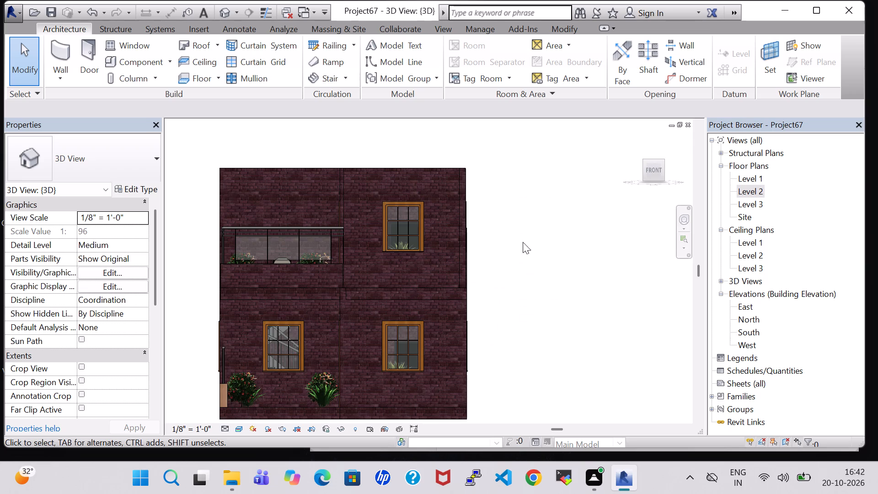
pyautogui.moveTo(511, 245); pyautogui.dragTo(542, 245, button='middle')
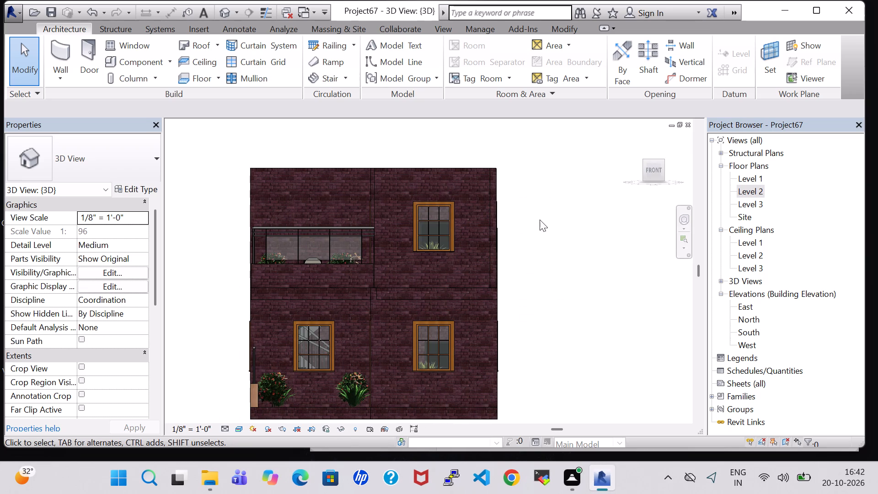
pyautogui.keyDown('shift'); pyautogui.middleClick(540, 220); pyautogui.keyUp('shift')
pyautogui.scroll(-1, 539, 257)
pyautogui.moveTo(540, 258); pyautogui.dragTo(546, 258, button='middle')
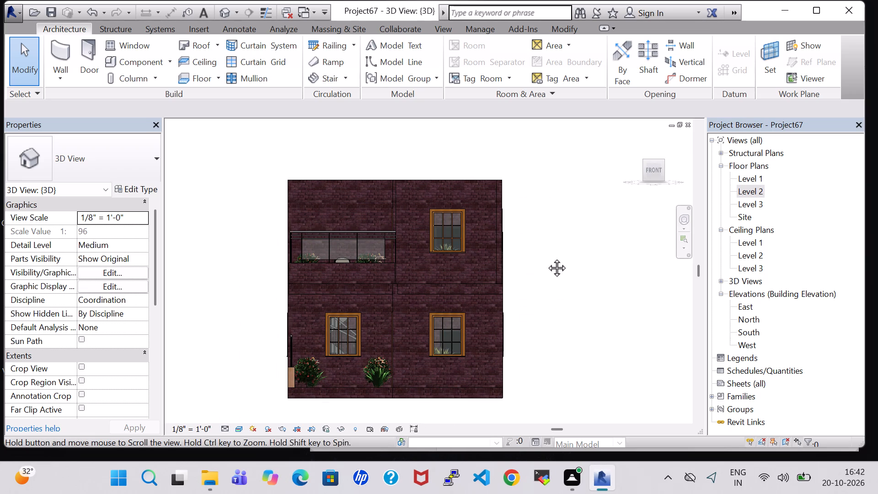
pyautogui.moveTo(546, 258); pyautogui.dragTo(620, 267, button='middle')
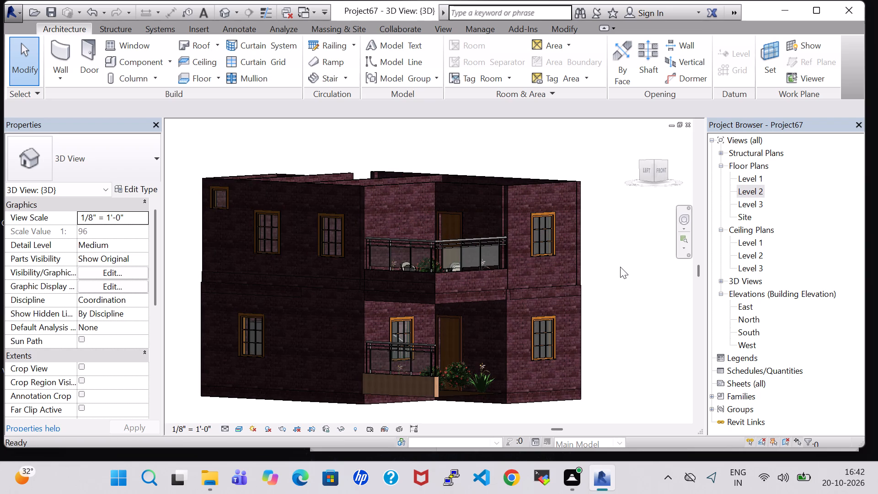
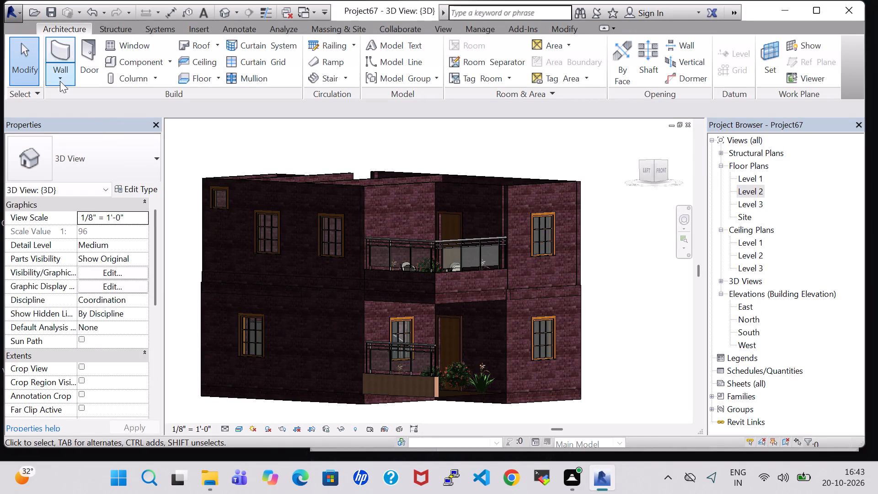
# Export the house model as an IFC 2x3 file named Project67 in the work folder, with 1st Level space boundaries.
pyautogui.click(16, 8)
pyautogui.click(83, 223)
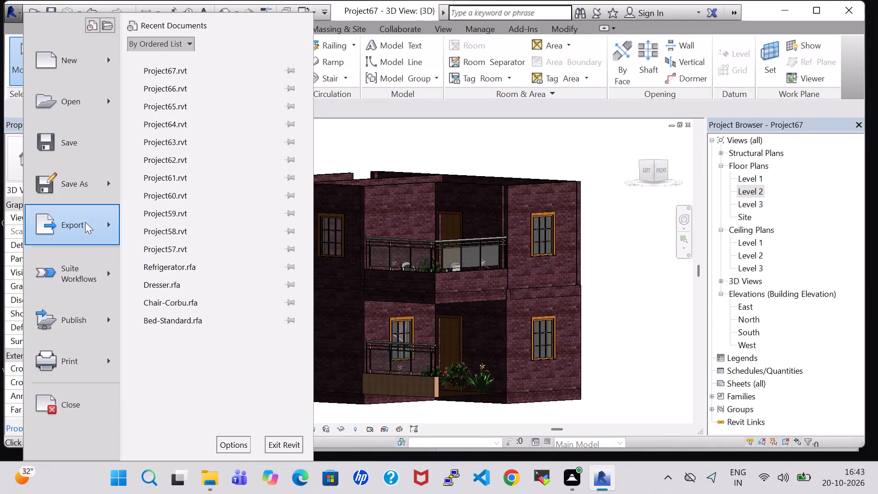
pyautogui.click(207, 344)
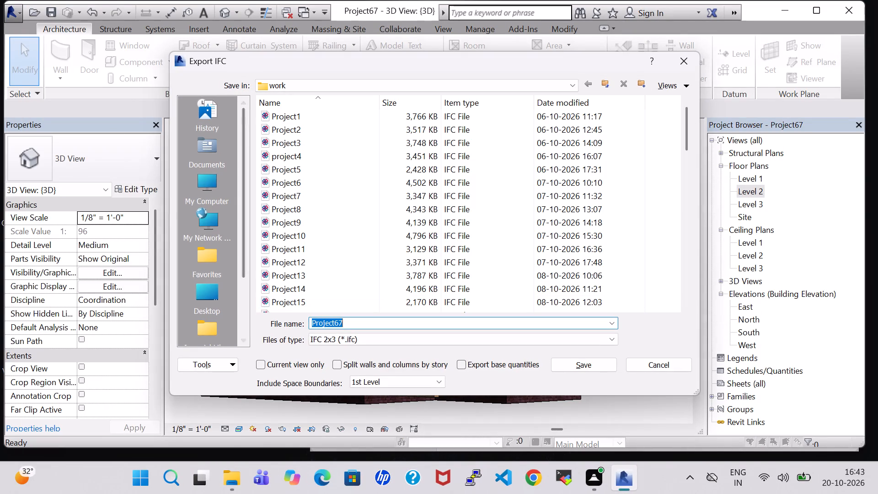
pyautogui.click(604, 368)
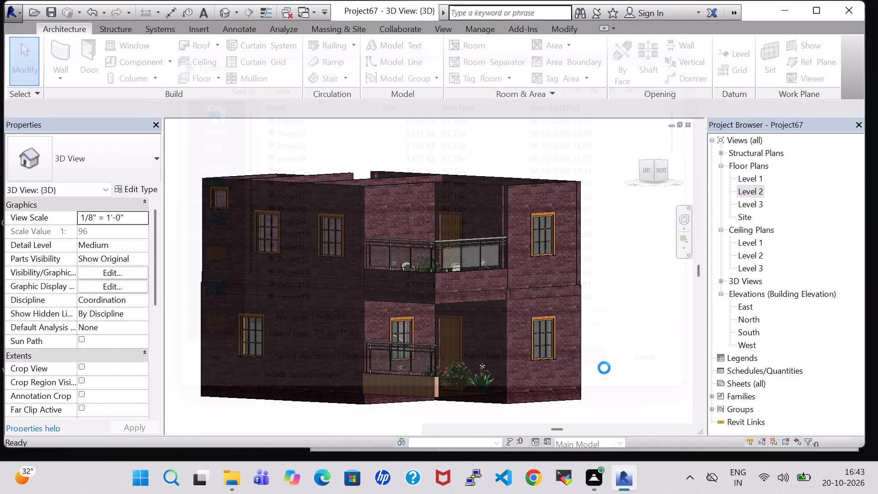